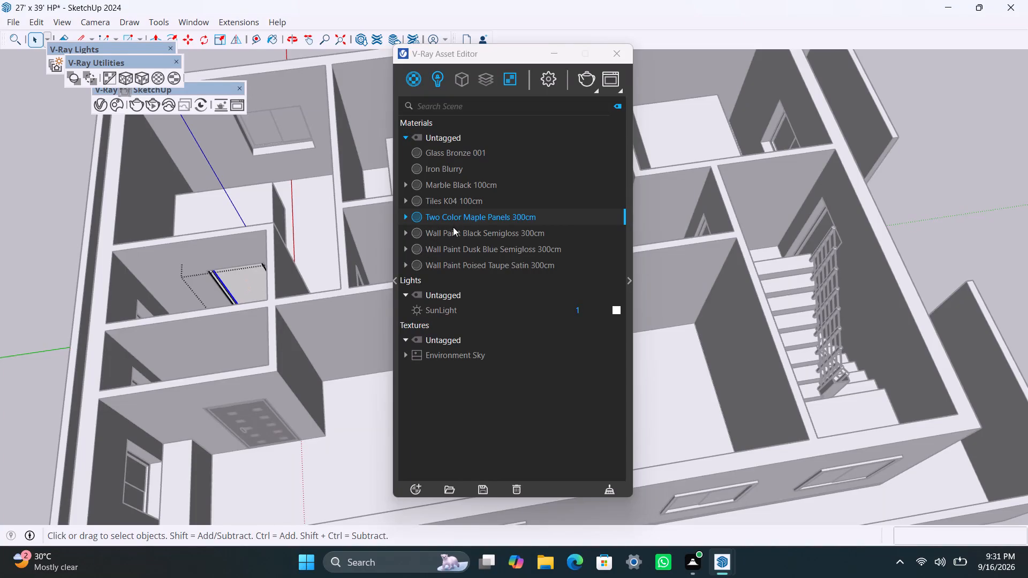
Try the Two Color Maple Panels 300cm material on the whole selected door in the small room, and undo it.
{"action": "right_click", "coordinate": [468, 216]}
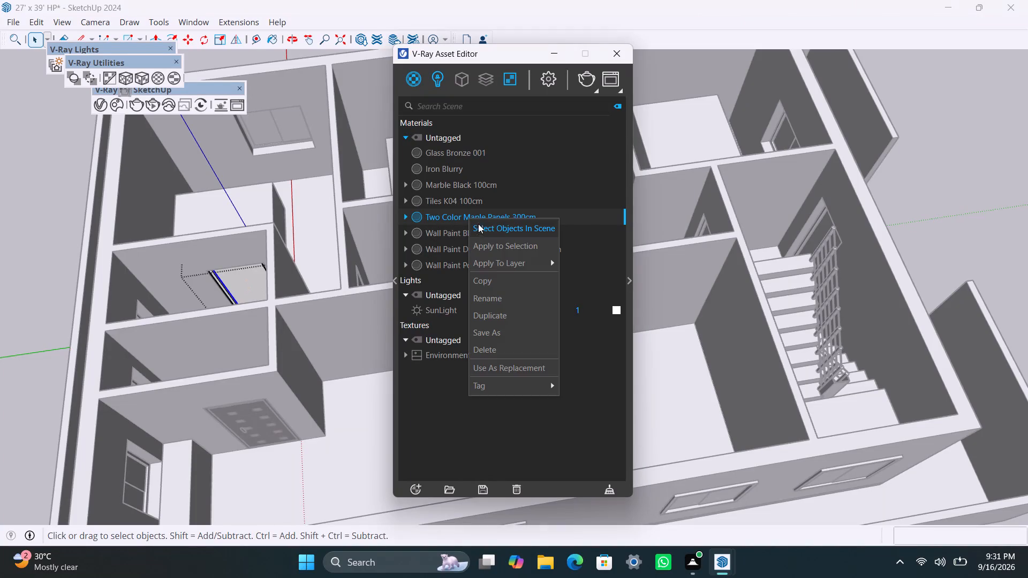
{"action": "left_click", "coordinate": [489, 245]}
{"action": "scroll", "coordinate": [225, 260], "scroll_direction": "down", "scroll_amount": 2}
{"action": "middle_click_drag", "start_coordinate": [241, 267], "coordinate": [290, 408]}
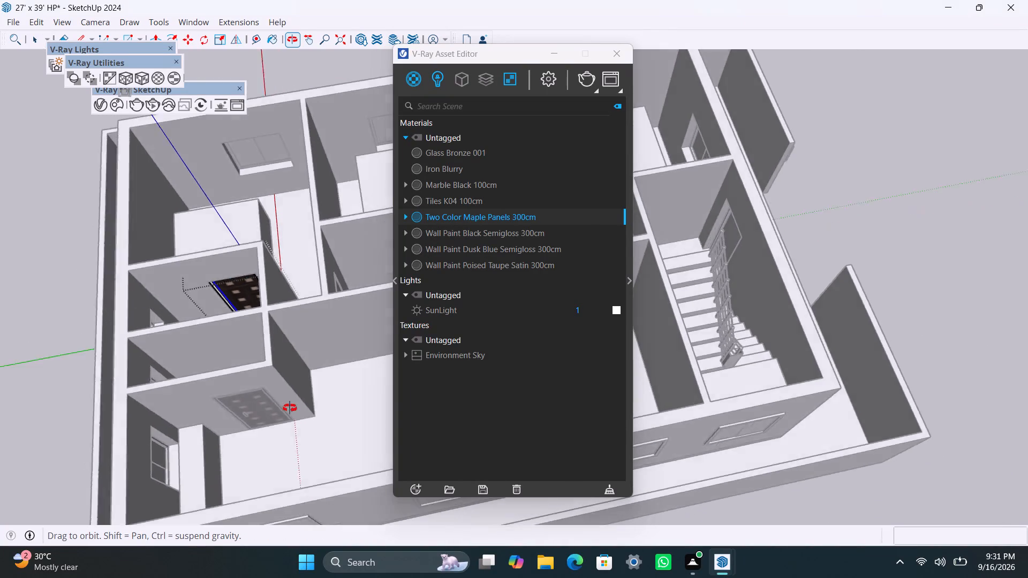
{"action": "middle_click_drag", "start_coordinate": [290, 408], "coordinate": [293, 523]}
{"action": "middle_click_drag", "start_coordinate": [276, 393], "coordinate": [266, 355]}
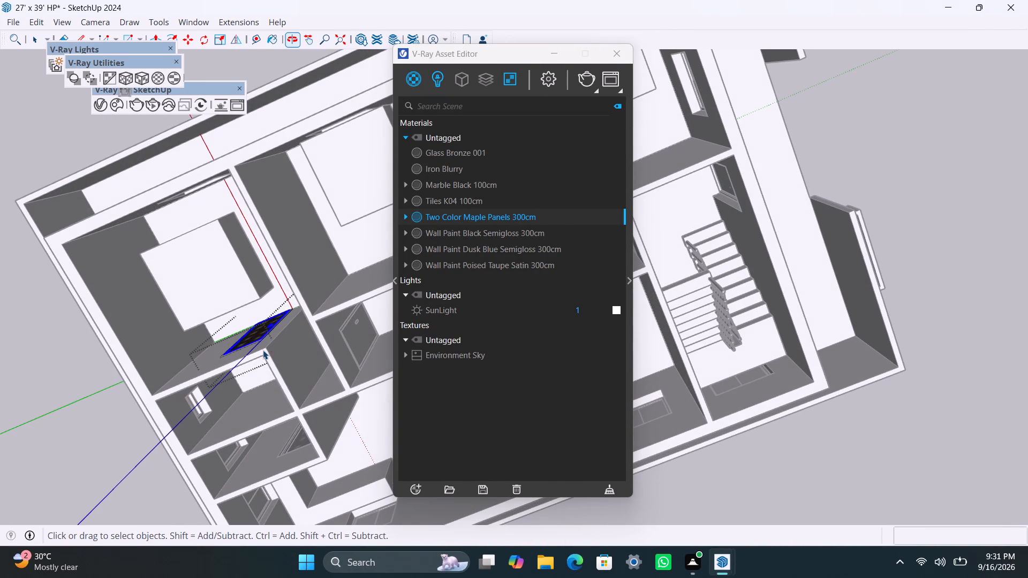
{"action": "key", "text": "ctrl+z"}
Apply the Two Color Maple Panels 300cm material to only the panel of the small room's door.
{"action": "scroll", "coordinate": [256, 353], "scroll_direction": "up", "scroll_amount": 4}
{"action": "triple_click", "coordinate": [245, 338]}
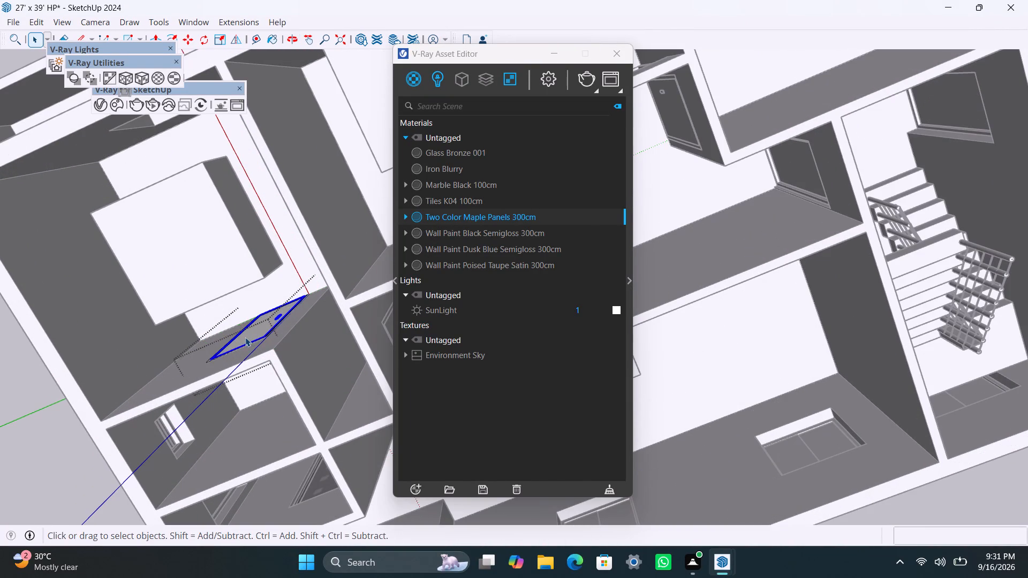
{"action": "left_click", "coordinate": [245, 337]}
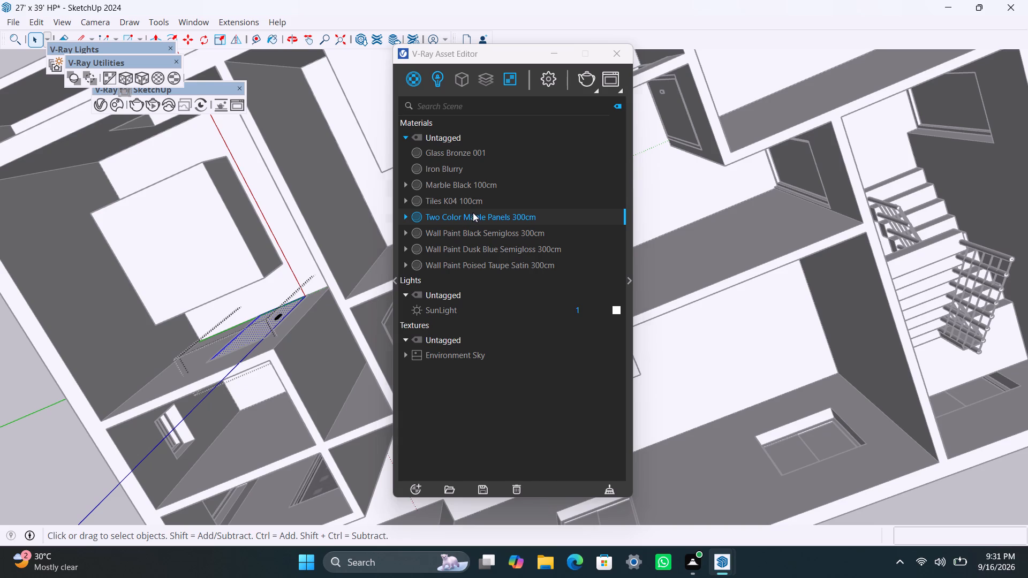
{"action": "right_click", "coordinate": [473, 212]}
{"action": "left_click", "coordinate": [492, 242]}
Apply the Iron Blurry material to the frame around the maple door panel in the small room.
{"action": "middle_click_drag", "start_coordinate": [252, 400], "coordinate": [215, 232]}
{"action": "scroll", "coordinate": [217, 239], "scroll_direction": "up", "scroll_amount": 1}
{"action": "scroll", "coordinate": [215, 377], "scroll_direction": "up", "scroll_amount": 2}
{"action": "double_click", "coordinate": [215, 375]}
{"action": "triple_click", "coordinate": [215, 375]}
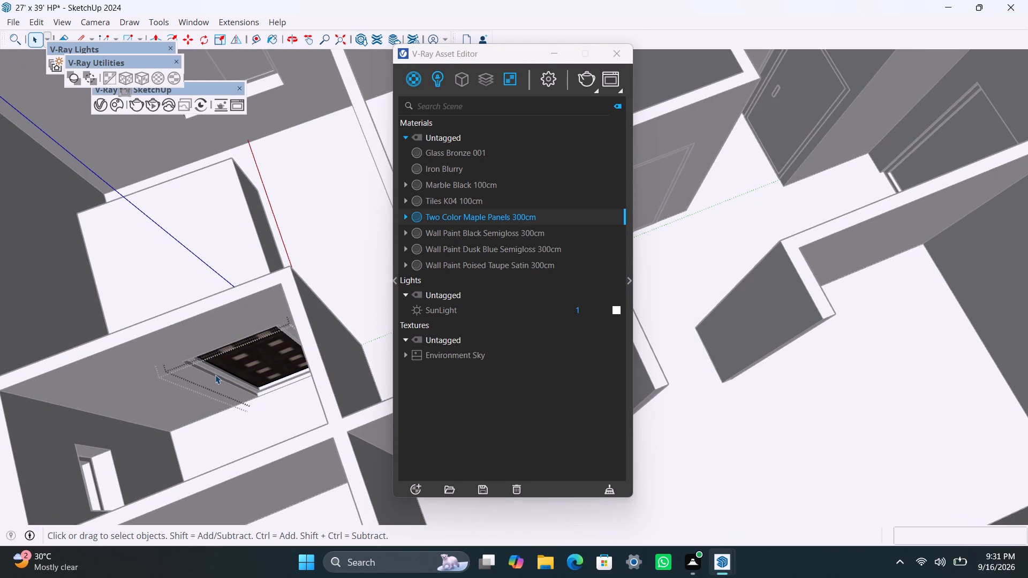
{"action": "triple_click", "coordinate": [215, 374]}
{"action": "left_click", "coordinate": [215, 374]}
{"action": "left_click", "coordinate": [183, 295]}
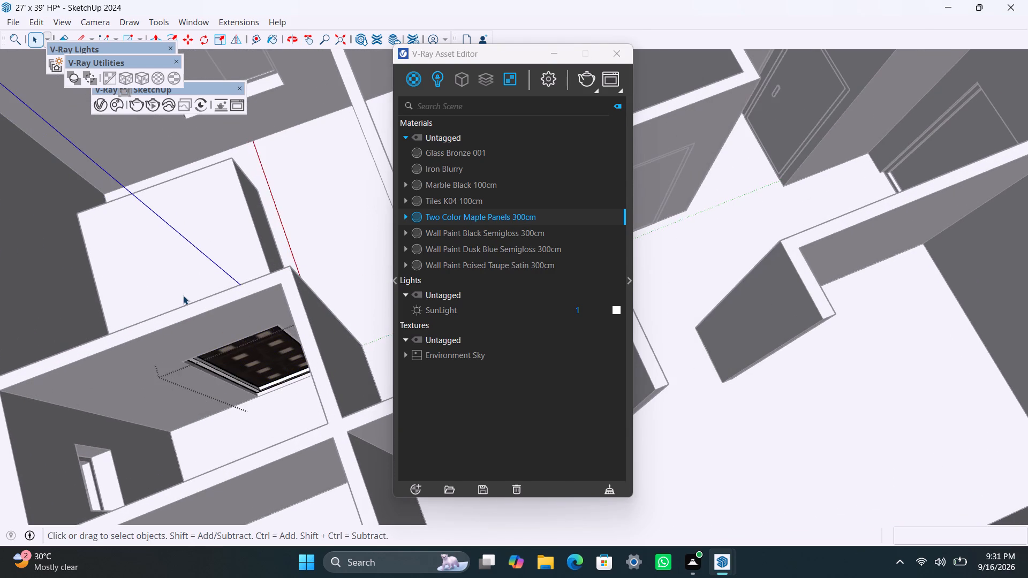
{"action": "double_click", "coordinate": [183, 295]}
{"action": "triple_click", "coordinate": [202, 371]}
{"action": "triple_click", "coordinate": [204, 371]}
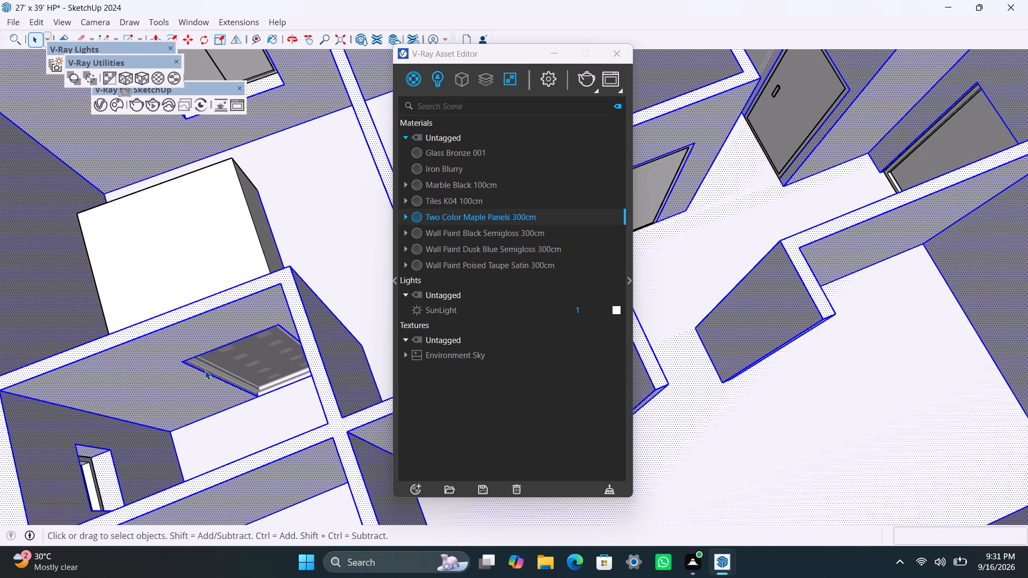
{"action": "triple_click", "coordinate": [206, 369]}
{"action": "left_click", "coordinate": [206, 369]}
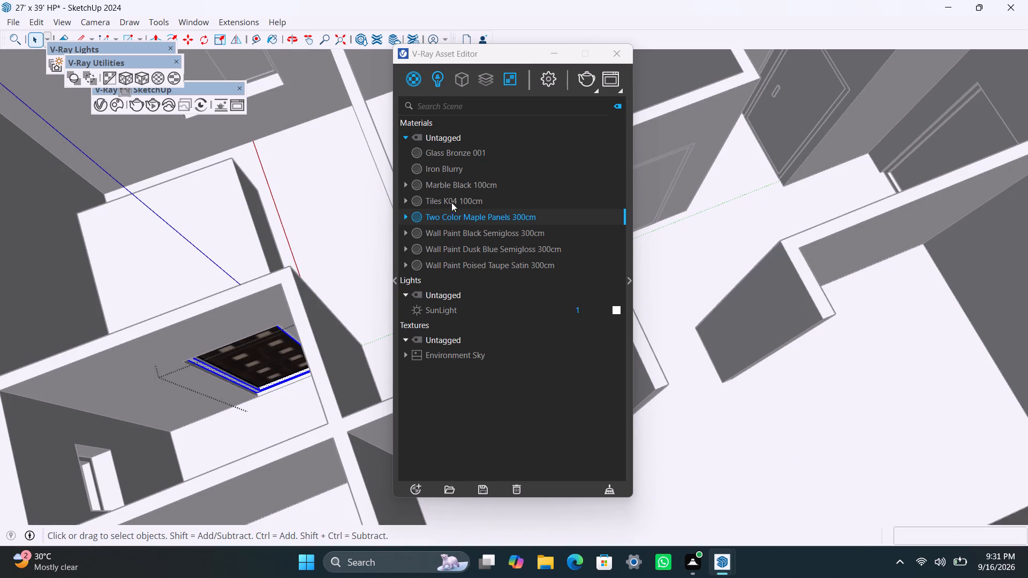
{"action": "left_click", "coordinate": [443, 171]}
{"action": "right_click", "coordinate": [443, 171]}
{"action": "left_click", "coordinate": [464, 199]}
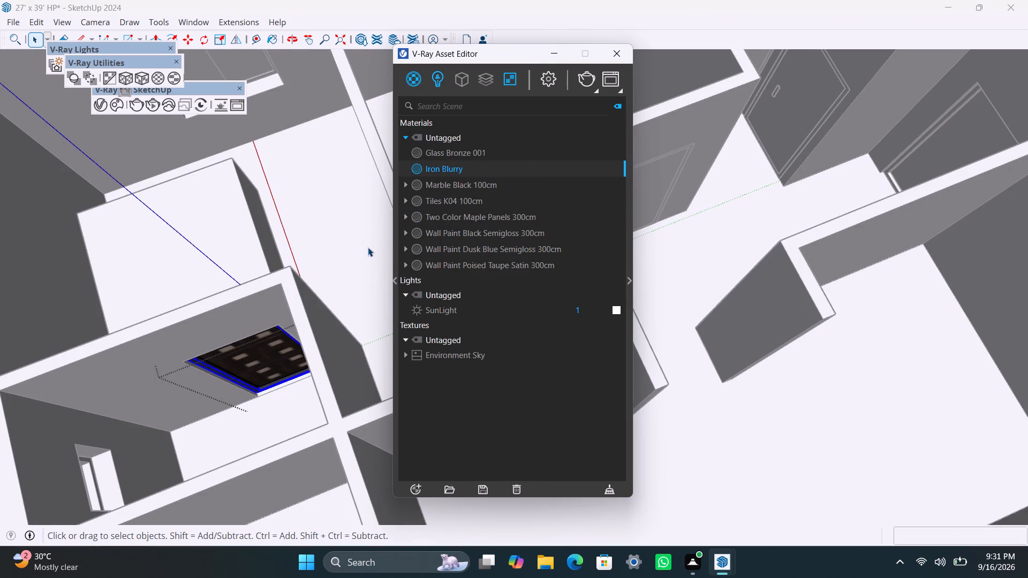
Apply the Iron Blurry material to the handle of the same door, and leave the door group.
{"action": "scroll", "coordinate": [157, 260], "scroll_direction": "down", "scroll_amount": 2}
{"action": "middle_click_drag", "start_coordinate": [165, 301], "coordinate": [244, 491]}
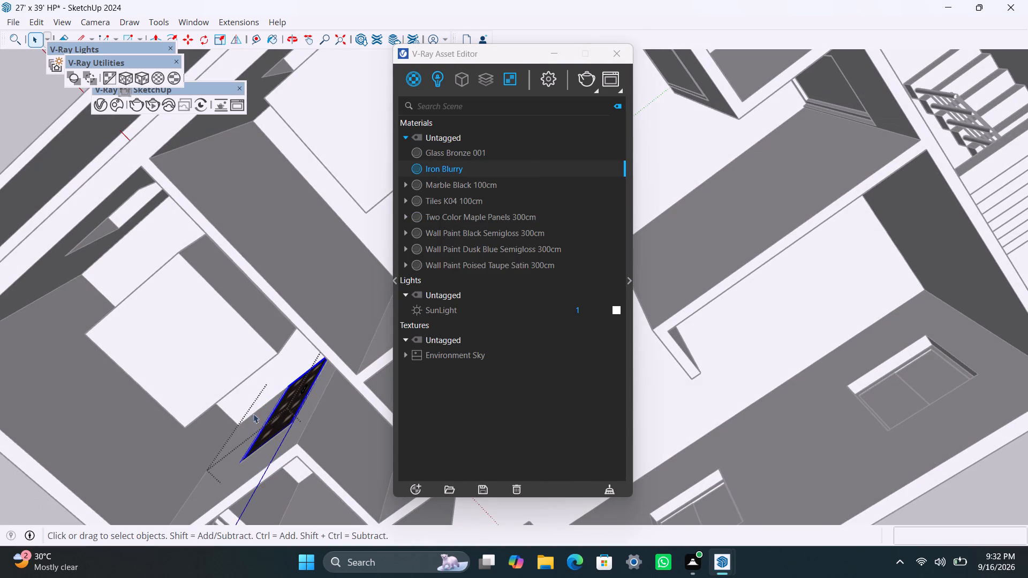
{"action": "scroll", "coordinate": [269, 459], "scroll_direction": "up", "scroll_amount": 2}
{"action": "middle_click_drag", "start_coordinate": [267, 470], "coordinate": [185, 267]}
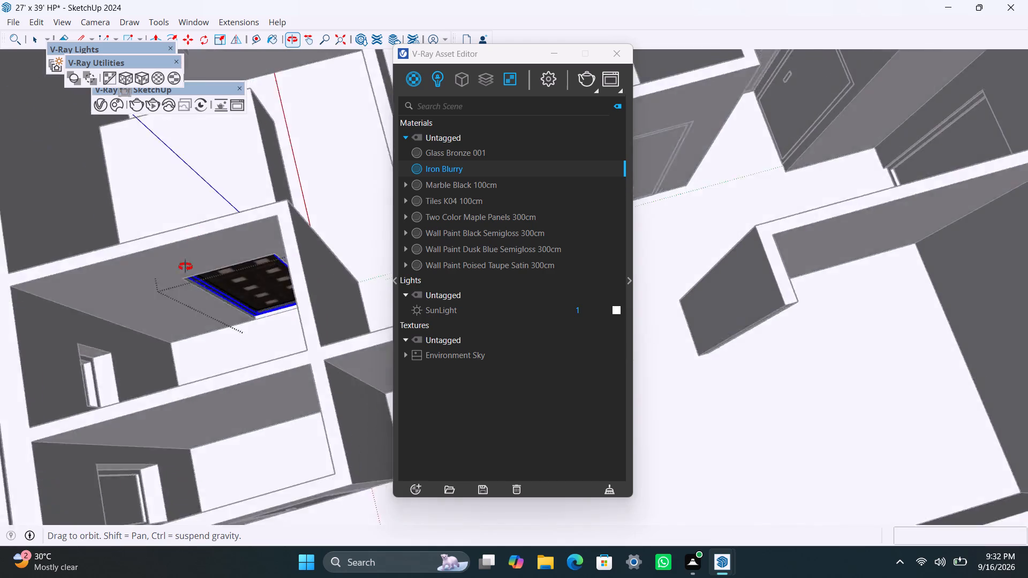
{"action": "middle_click_drag", "start_coordinate": [185, 267], "coordinate": [0, 271]}
{"action": "scroll", "coordinate": [183, 270], "scroll_direction": "down", "scroll_amount": 13}
{"action": "middle_click_drag", "start_coordinate": [258, 245], "coordinate": [58, 275]}
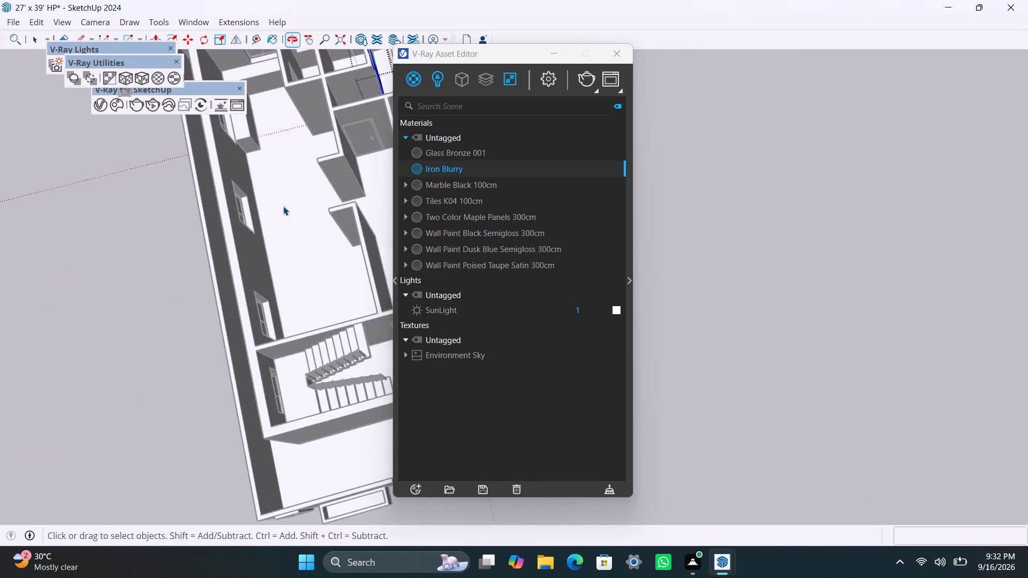
{"action": "scroll", "coordinate": [283, 206], "scroll_direction": "up", "scroll_amount": 2}
{"action": "middle_click_drag", "start_coordinate": [292, 234], "coordinate": [211, 440], "text": "shift"}
{"action": "scroll", "coordinate": [225, 376], "scroll_direction": "up", "scroll_amount": 4}
{"action": "middle_click_drag", "start_coordinate": [276, 338], "coordinate": [38, 321]}
{"action": "scroll", "coordinate": [204, 286], "scroll_direction": "down", "scroll_amount": 5}
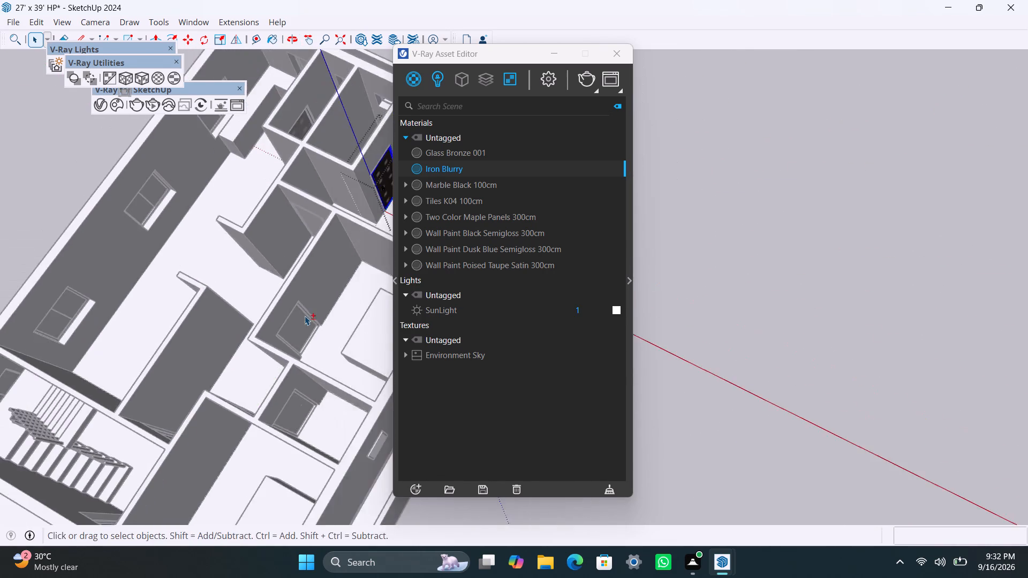
{"action": "middle_click_drag", "start_coordinate": [310, 317], "coordinate": [80, 462], "text": "shift"}
{"action": "scroll", "coordinate": [168, 393], "scroll_direction": "up", "scroll_amount": 8}
{"action": "middle_click_drag", "start_coordinate": [142, 331], "coordinate": [36, 274]}
{"action": "scroll", "coordinate": [182, 230], "scroll_direction": "up", "scroll_amount": 4}
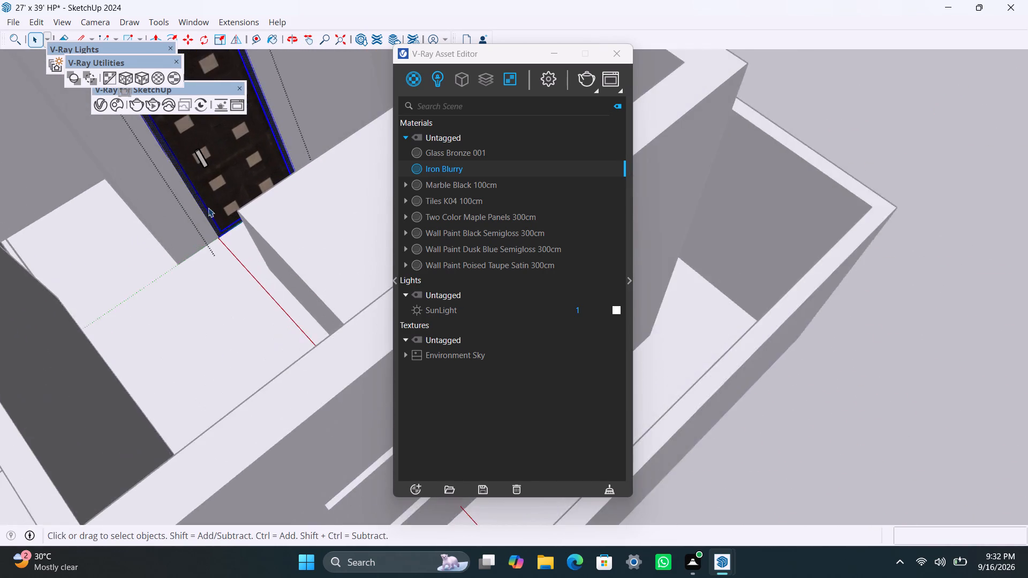
{"action": "scroll", "coordinate": [208, 208], "scroll_direction": "up", "scroll_amount": 3}
{"action": "middle_click_drag", "start_coordinate": [208, 173], "coordinate": [254, 261], "text": "shift"}
{"action": "scroll", "coordinate": [243, 237], "scroll_direction": "up", "scroll_amount": 2}
{"action": "left_click", "coordinate": [248, 235]}
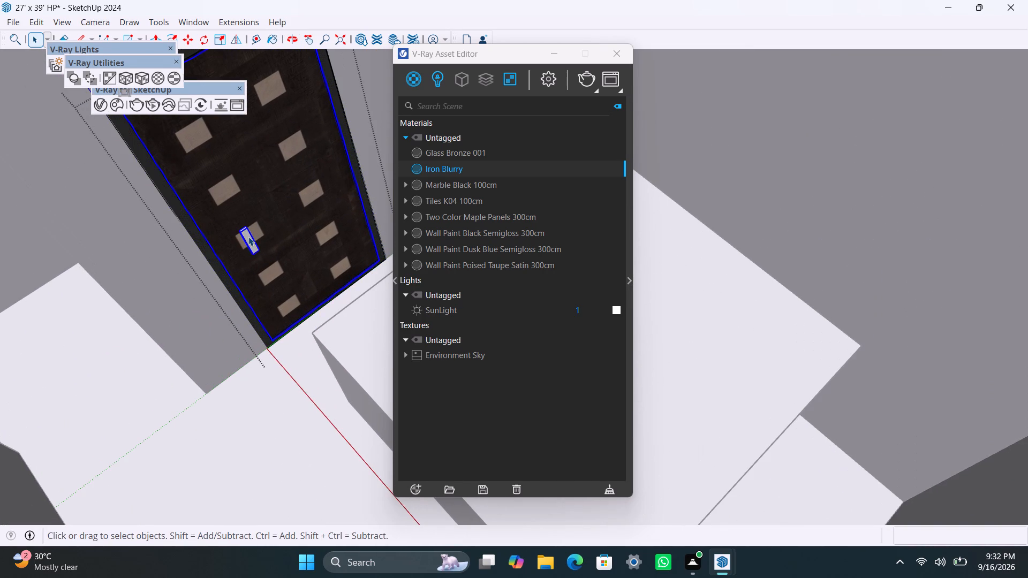
{"action": "triple_click", "coordinate": [248, 237]}
{"action": "right_click", "coordinate": [486, 175]}
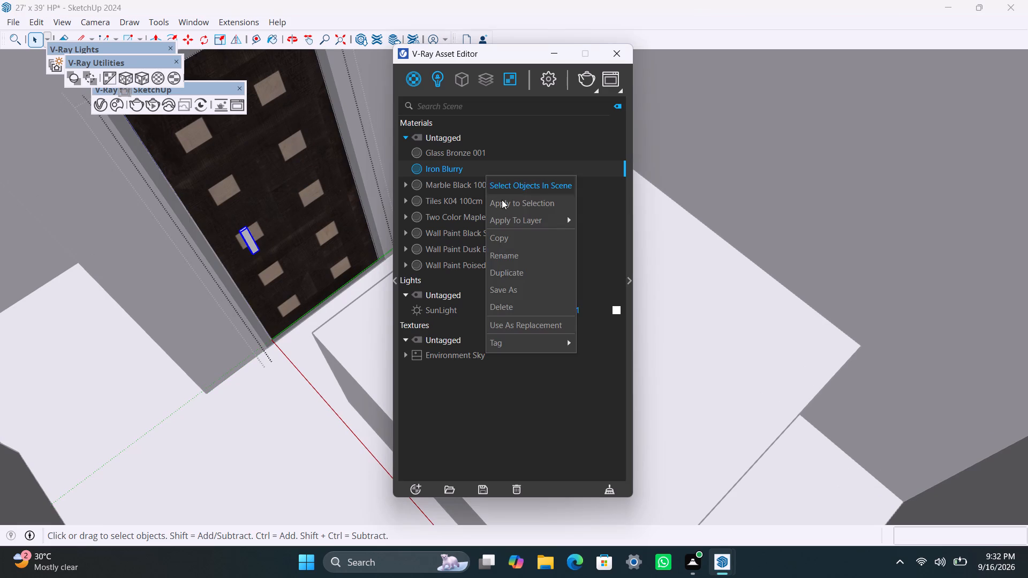
{"action": "left_click", "coordinate": [504, 201]}
{"action": "scroll", "coordinate": [200, 348], "scroll_direction": "down", "scroll_amount": 8}
{"action": "middle_click_drag", "start_coordinate": [178, 383], "coordinate": [313, 358]}
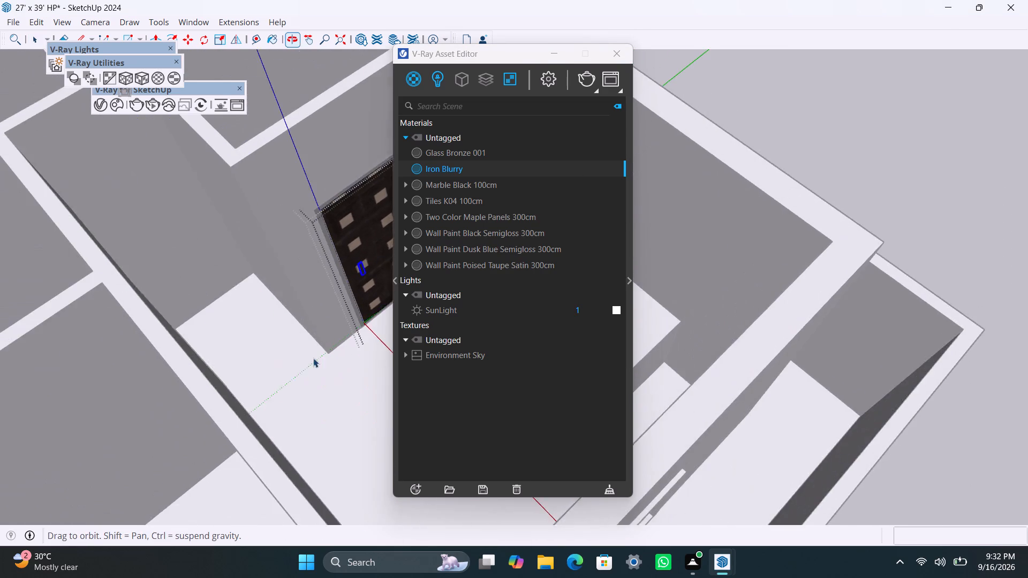
{"action": "middle_click_drag", "start_coordinate": [313, 358], "coordinate": [315, 358]}
{"action": "scroll", "coordinate": [285, 333], "scroll_direction": "down", "scroll_amount": 5}
{"action": "left_click", "coordinate": [816, 233]}
{"action": "double_click", "coordinate": [777, 265]}
Apply the Two Color Maple Panels 300cm material to the panel of the unpainted door at the end of the short passage.
{"action": "scroll", "coordinate": [283, 367], "scroll_direction": "down", "scroll_amount": 3}
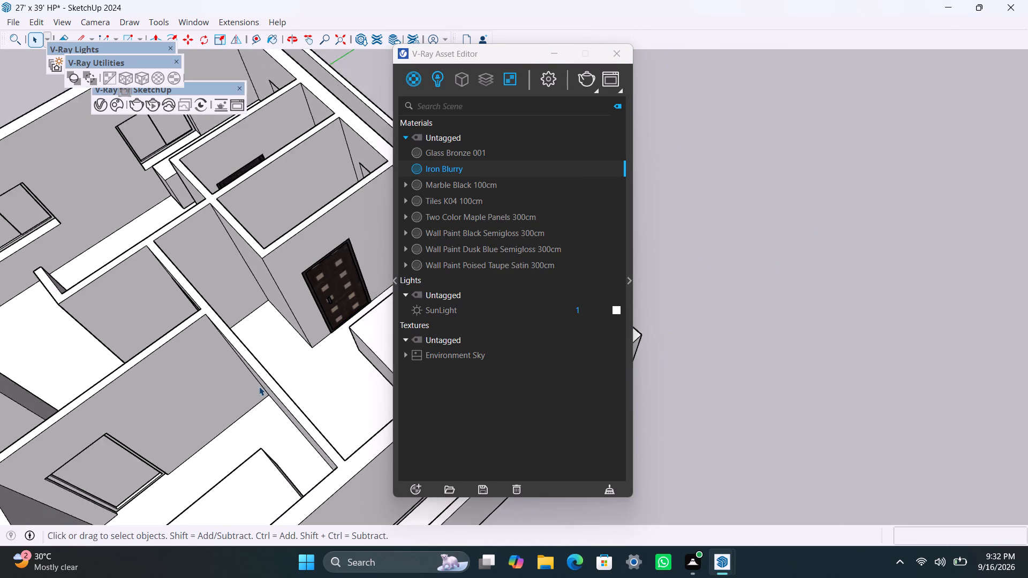
{"action": "scroll", "coordinate": [259, 386], "scroll_direction": "down", "scroll_amount": 1}
{"action": "middle_click_drag", "start_coordinate": [205, 408], "coordinate": [499, 324]}
{"action": "scroll", "coordinate": [343, 465], "scroll_direction": "down", "scroll_amount": 3}
{"action": "middle_click_drag", "start_coordinate": [346, 463], "coordinate": [306, 334], "text": "shift"}
{"action": "scroll", "coordinate": [304, 348], "scroll_direction": "up", "scroll_amount": 10}
{"action": "triple_click", "coordinate": [320, 355]}
{"action": "triple_click", "coordinate": [321, 354]}
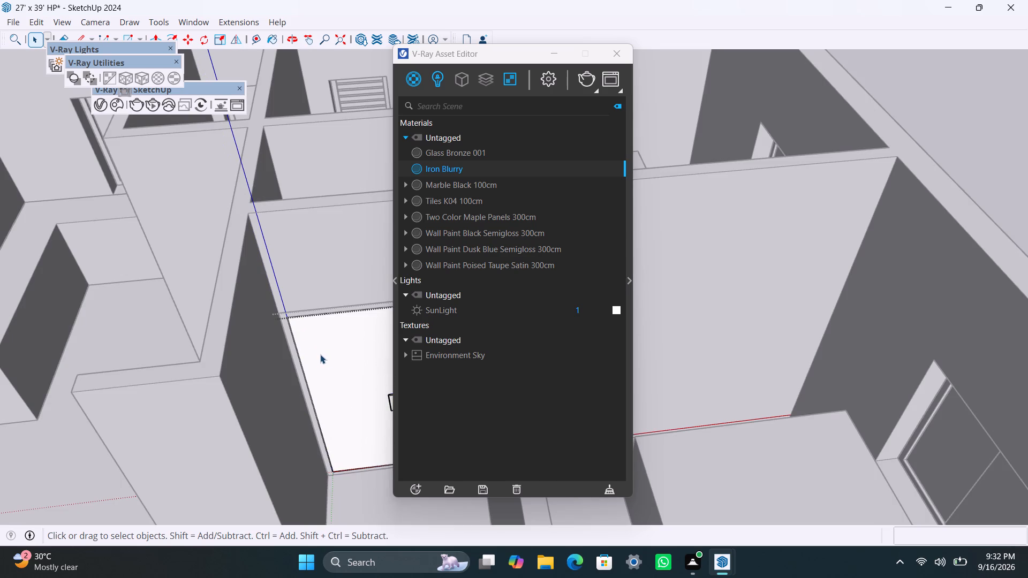
{"action": "left_click", "coordinate": [320, 354]}
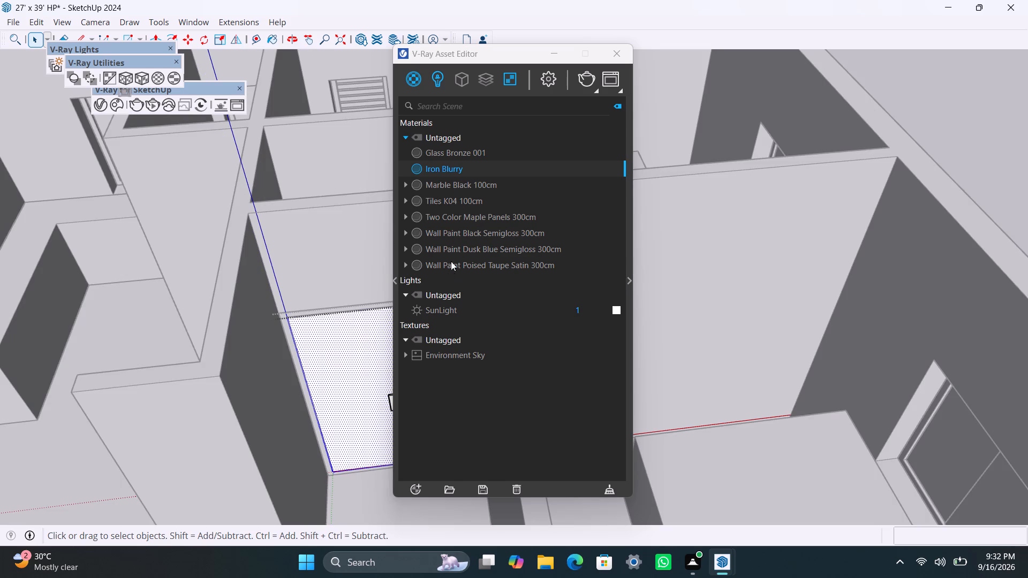
{"action": "left_click", "coordinate": [454, 217]}
{"action": "right_click", "coordinate": [454, 217]}
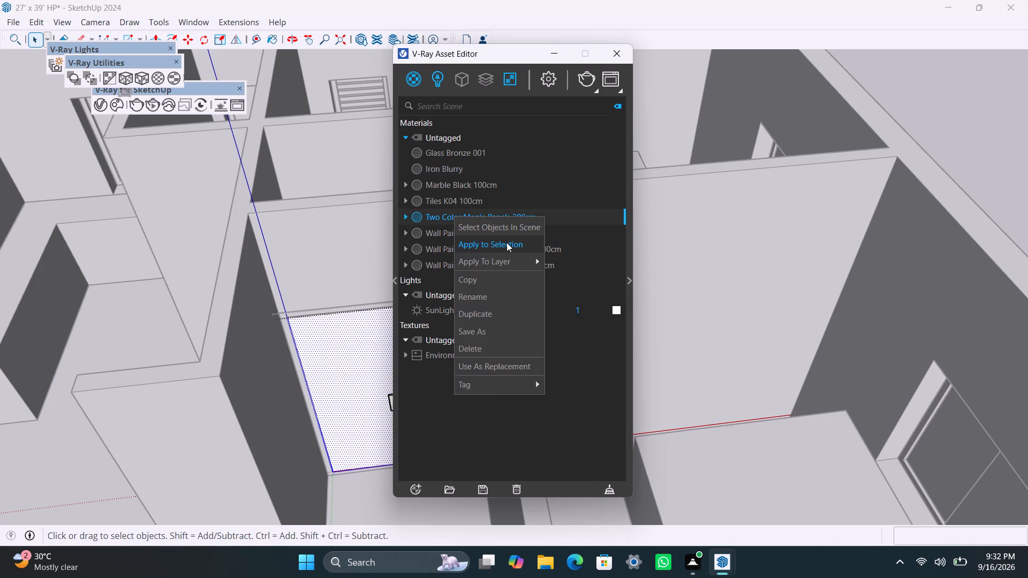
{"action": "left_click", "coordinate": [508, 246]}
Apply the Iron Blurry material to the front face of the passage door's frame.
{"action": "scroll", "coordinate": [342, 309], "scroll_direction": "down", "scroll_amount": 3}
{"action": "middle_click_drag", "start_coordinate": [331, 310], "coordinate": [324, 577]}
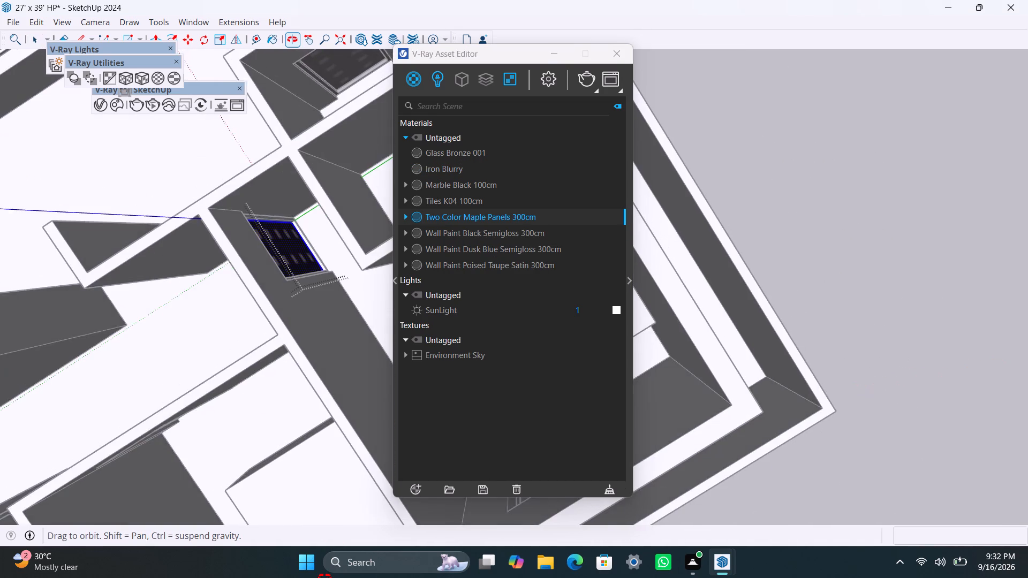
{"action": "middle_click_drag", "start_coordinate": [324, 577], "coordinate": [619, 364]}
{"action": "scroll", "coordinate": [365, 427], "scroll_direction": "up", "scroll_amount": 1}
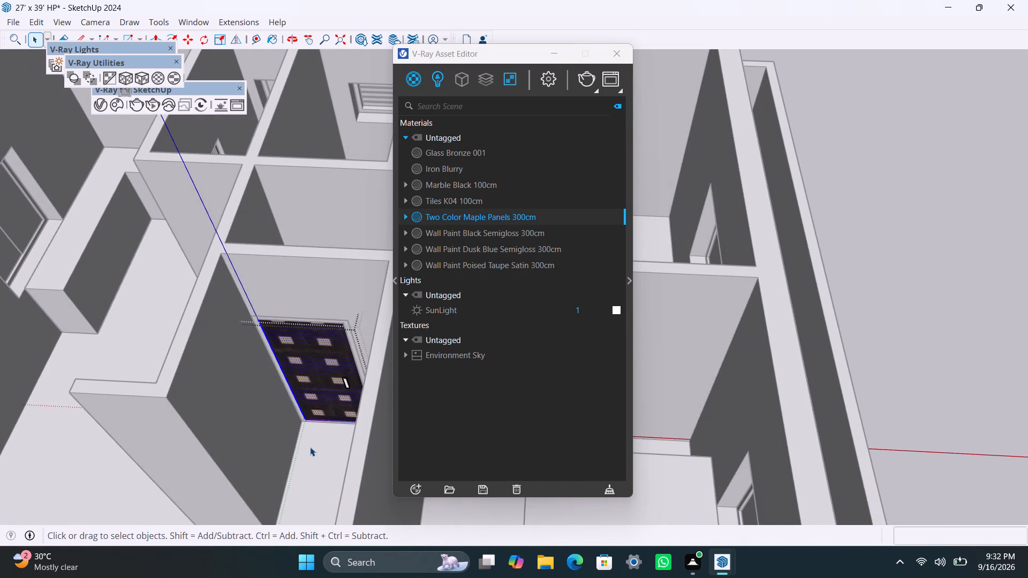
{"action": "left_click", "coordinate": [310, 447]}
{"action": "scroll", "coordinate": [296, 435], "scroll_direction": "up", "scroll_amount": 7}
{"action": "scroll", "coordinate": [294, 375], "scroll_direction": "up", "scroll_amount": 2}
{"action": "double_click", "coordinate": [288, 363]}
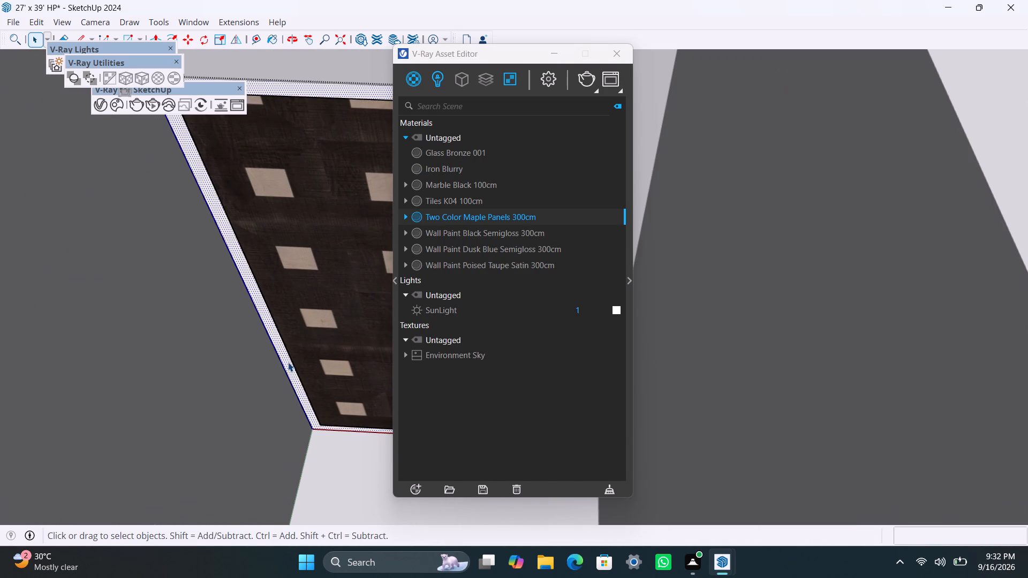
{"action": "left_click", "coordinate": [449, 161]}
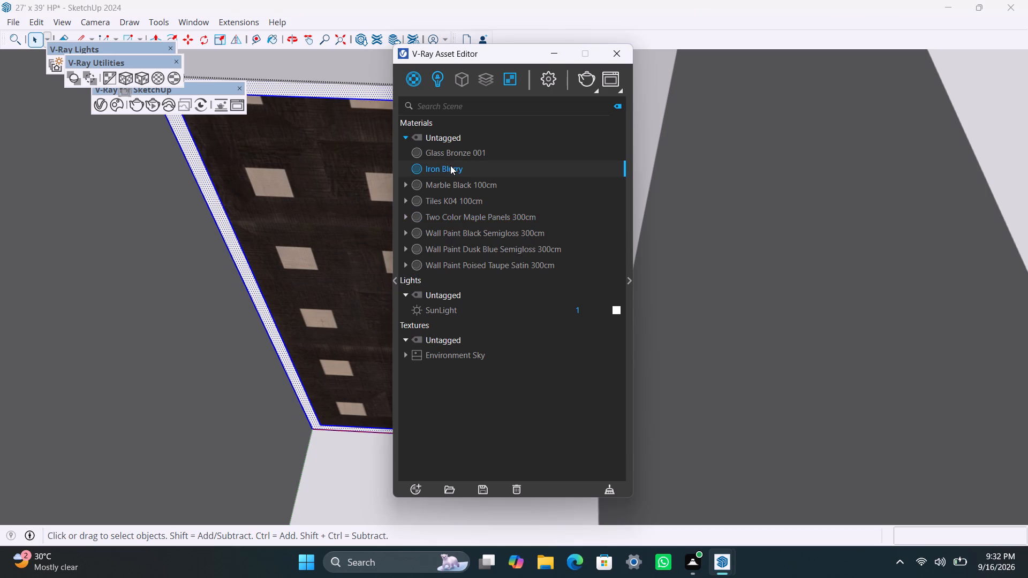
{"action": "right_click", "coordinate": [450, 165]}
{"action": "left_click", "coordinate": [489, 195]}
Apply the Iron Blurry material to the remaining faces of the passage door's frame.
{"action": "scroll", "coordinate": [306, 237], "scroll_direction": "down", "scroll_amount": 5}
{"action": "middle_click_drag", "start_coordinate": [293, 240], "coordinate": [296, 507]}
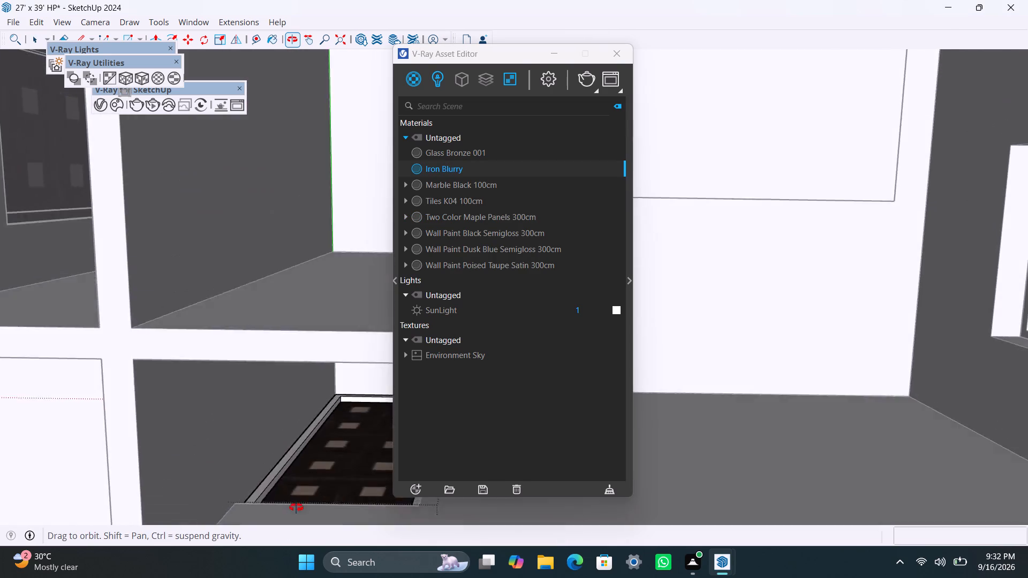
{"action": "middle_click_drag", "start_coordinate": [296, 507], "coordinate": [298, 481]}
{"action": "scroll", "coordinate": [299, 480], "scroll_direction": "up", "scroll_amount": 2}
{"action": "left_click", "coordinate": [273, 467]}
{"action": "double_click", "coordinate": [273, 467]}
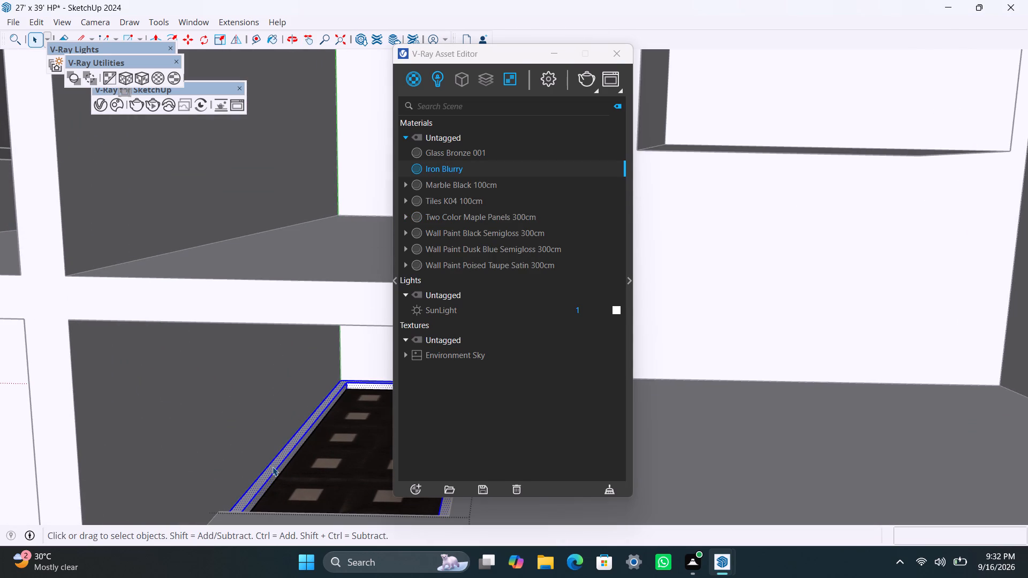
{"action": "right_click", "coordinate": [451, 171]}
{"action": "left_click", "coordinate": [479, 200]}
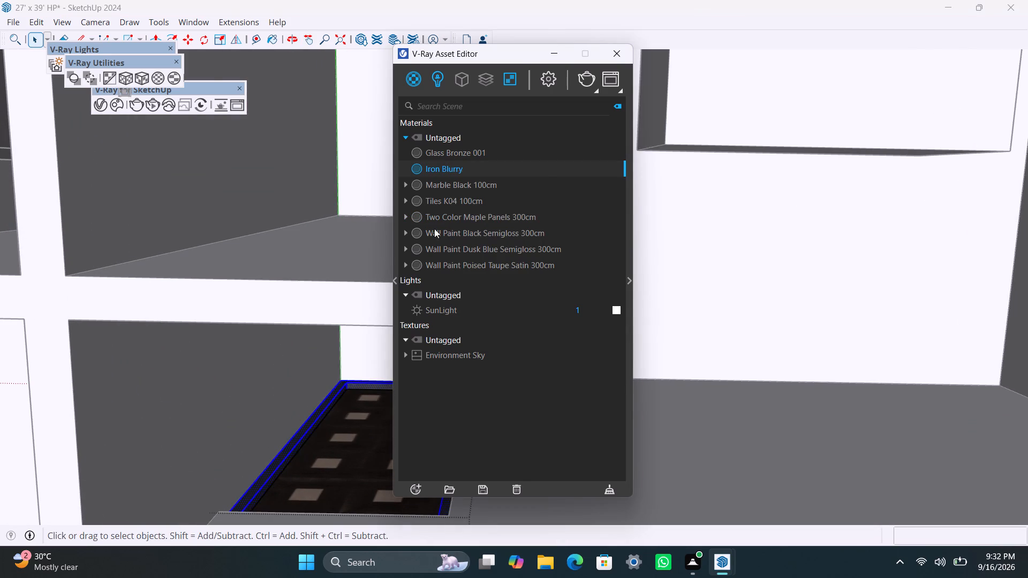
Apply the Iron Blurry material to the handle of the passage door, and leave the door group.
{"action": "scroll", "coordinate": [360, 345], "scroll_direction": "down", "scroll_amount": 7}
{"action": "middle_click_drag", "start_coordinate": [294, 430], "coordinate": [299, 174]}
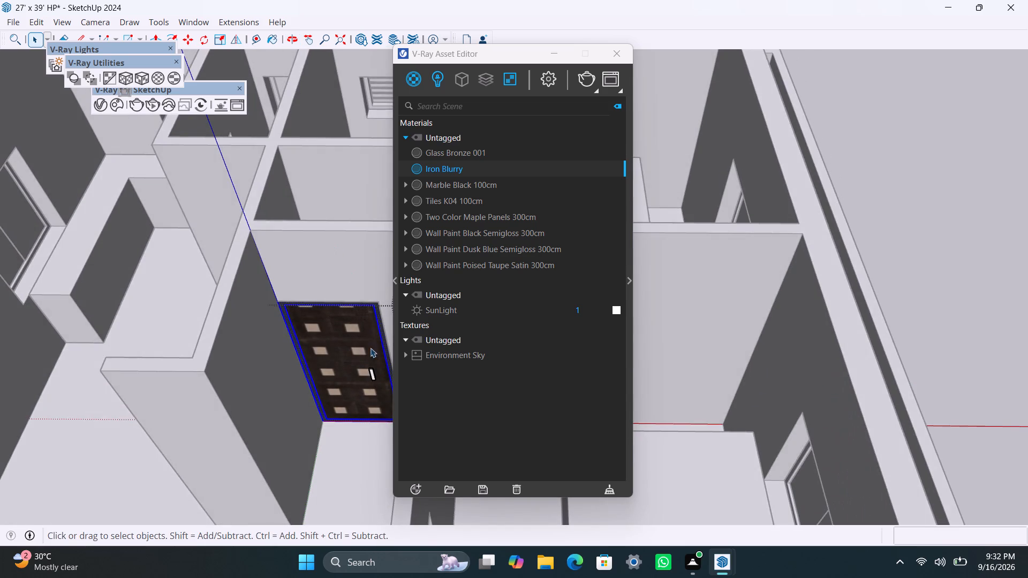
{"action": "scroll", "coordinate": [371, 363], "scroll_direction": "up", "scroll_amount": 5}
{"action": "left_click", "coordinate": [376, 368]}
{"action": "scroll", "coordinate": [375, 369], "scroll_direction": "up", "scroll_amount": 3}
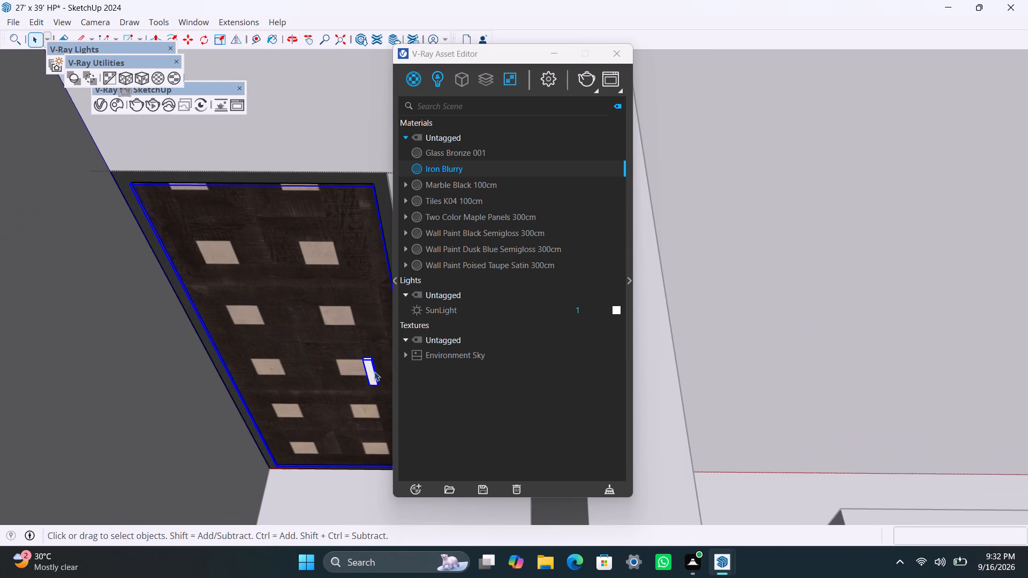
{"action": "triple_click", "coordinate": [372, 377]}
{"action": "right_click", "coordinate": [449, 172]}
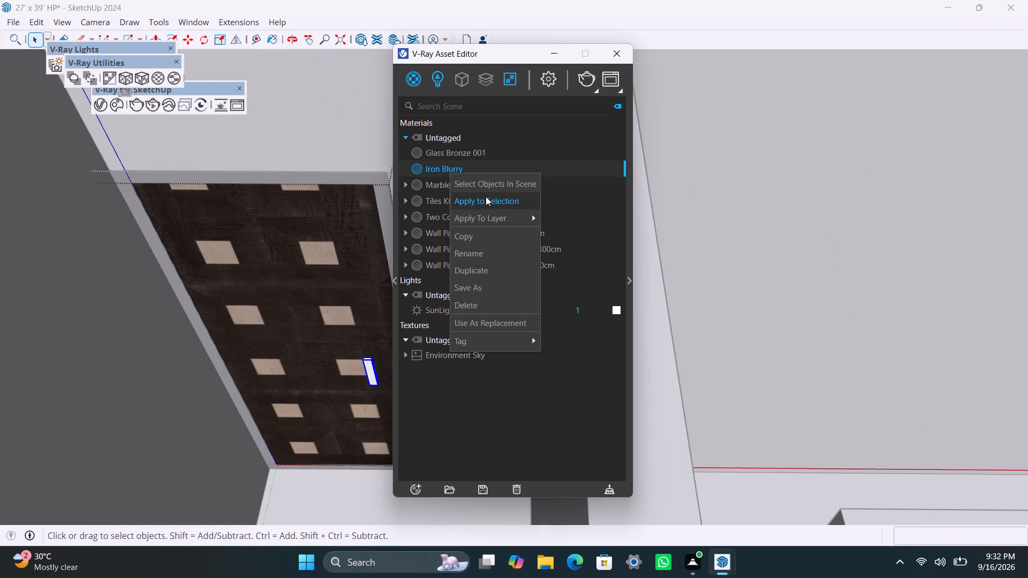
{"action": "left_click", "coordinate": [487, 196]}
{"action": "scroll", "coordinate": [327, 355], "scroll_direction": "down", "scroll_amount": 15}
{"action": "triple_click", "coordinate": [282, 369]}
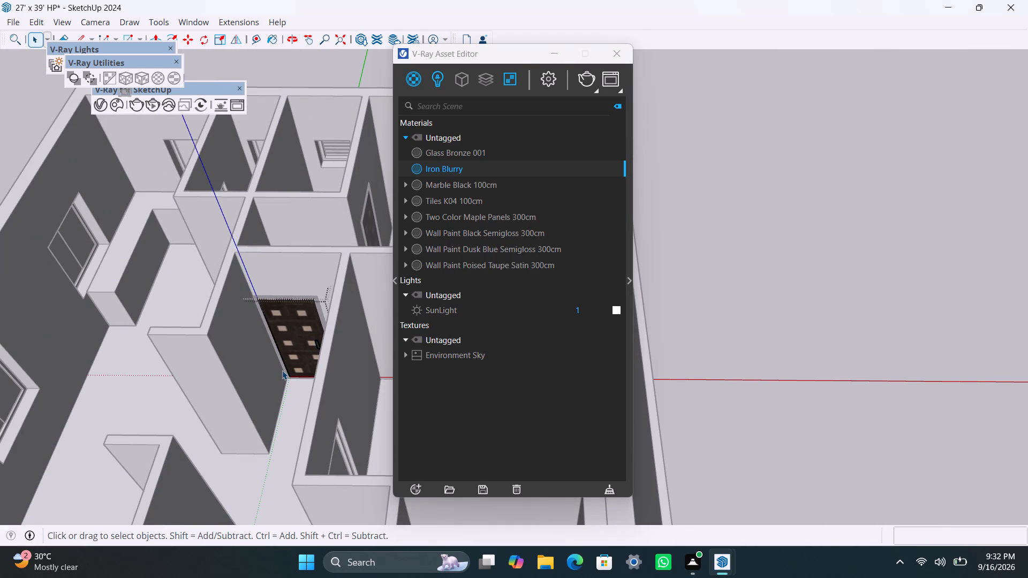
{"action": "double_click", "coordinate": [282, 370]}
{"action": "left_click_drag", "start_coordinate": [287, 377], "coordinate": [292, 400]}
{"action": "triple_click", "coordinate": [295, 400]}
{"action": "left_click", "coordinate": [296, 400]}
{"action": "scroll", "coordinate": [275, 446], "scroll_direction": "down", "scroll_amount": 5}
{"action": "triple_click", "coordinate": [732, 362]}
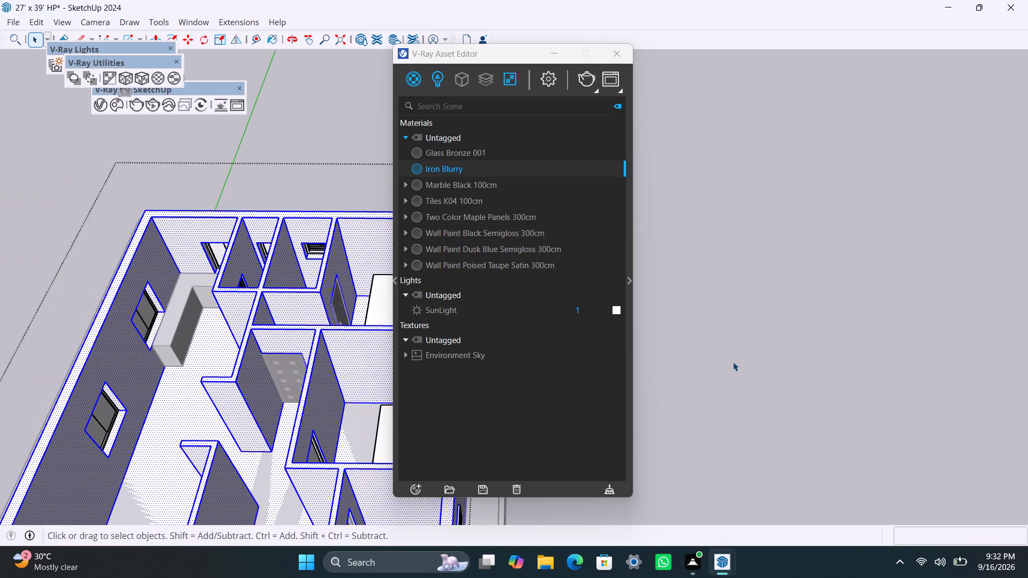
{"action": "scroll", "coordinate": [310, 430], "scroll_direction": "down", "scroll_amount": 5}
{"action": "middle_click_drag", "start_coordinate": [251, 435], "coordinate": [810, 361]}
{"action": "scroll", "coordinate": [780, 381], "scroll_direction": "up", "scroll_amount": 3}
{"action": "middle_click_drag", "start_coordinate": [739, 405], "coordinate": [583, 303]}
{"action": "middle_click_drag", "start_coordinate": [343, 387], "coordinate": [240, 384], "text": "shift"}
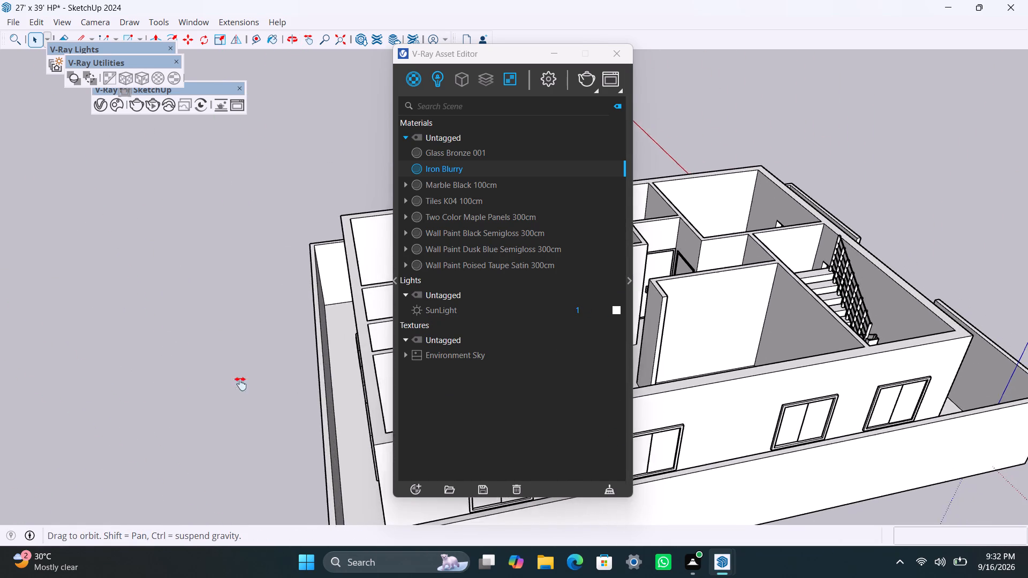
Apply the Iron Blurry material to the frame of the unpainted bedroom door on the hall wall beside the lobby opening.
{"action": "middle_click_drag", "start_coordinate": [240, 384], "coordinate": [30, 384], "text": "shift"}
{"action": "scroll", "coordinate": [161, 344], "scroll_direction": "up", "scroll_amount": 3}
{"action": "middle_click_drag", "start_coordinate": [198, 342], "coordinate": [204, 500]}
{"action": "scroll", "coordinate": [274, 357], "scroll_direction": "up", "scroll_amount": 3}
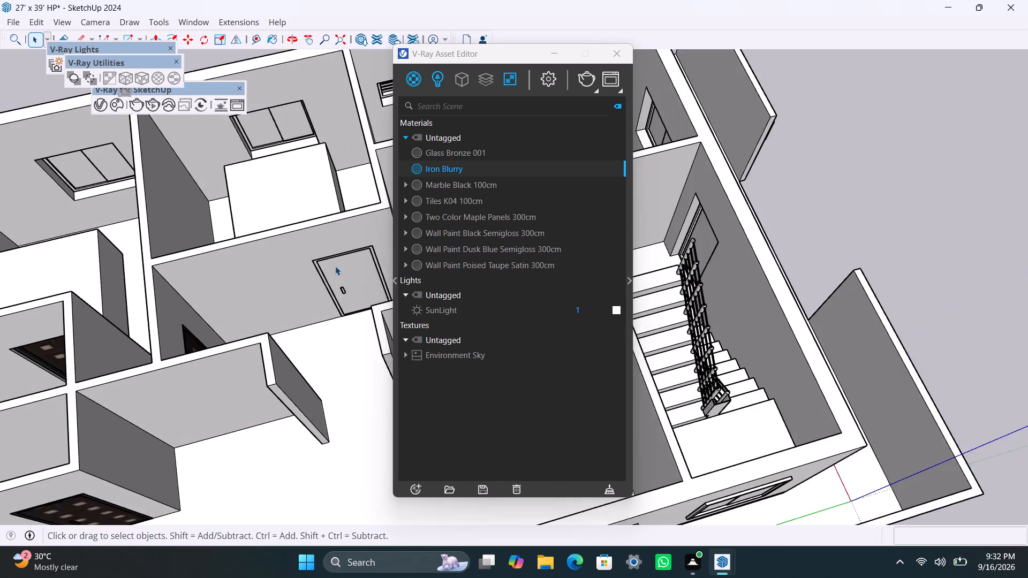
{"action": "scroll", "coordinate": [335, 266], "scroll_direction": "up", "scroll_amount": 8}
{"action": "triple_click", "coordinate": [321, 282]}
{"action": "double_click", "coordinate": [321, 281]}
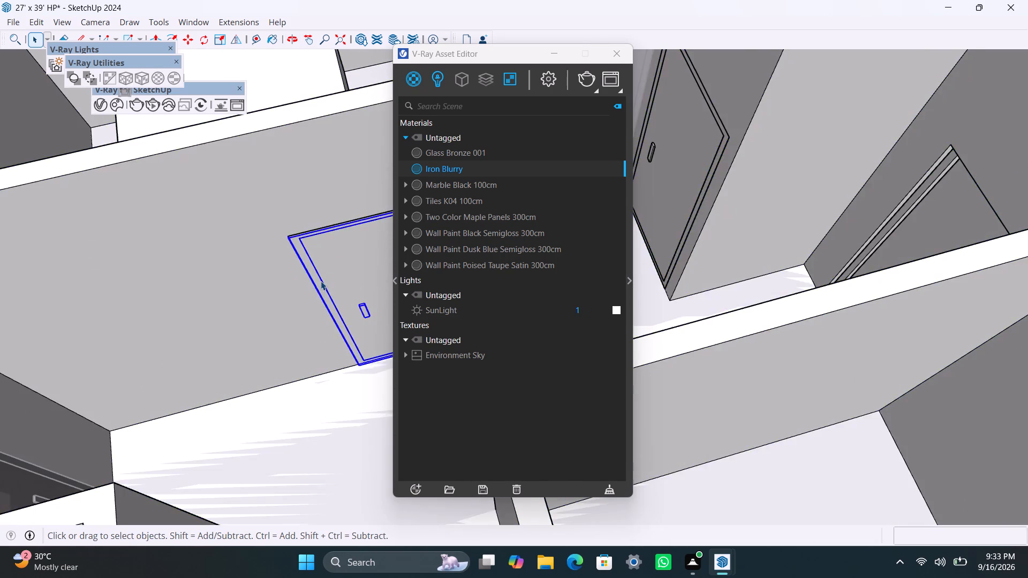
{"action": "double_click", "coordinate": [321, 281]}
{"action": "right_click", "coordinate": [452, 166]}
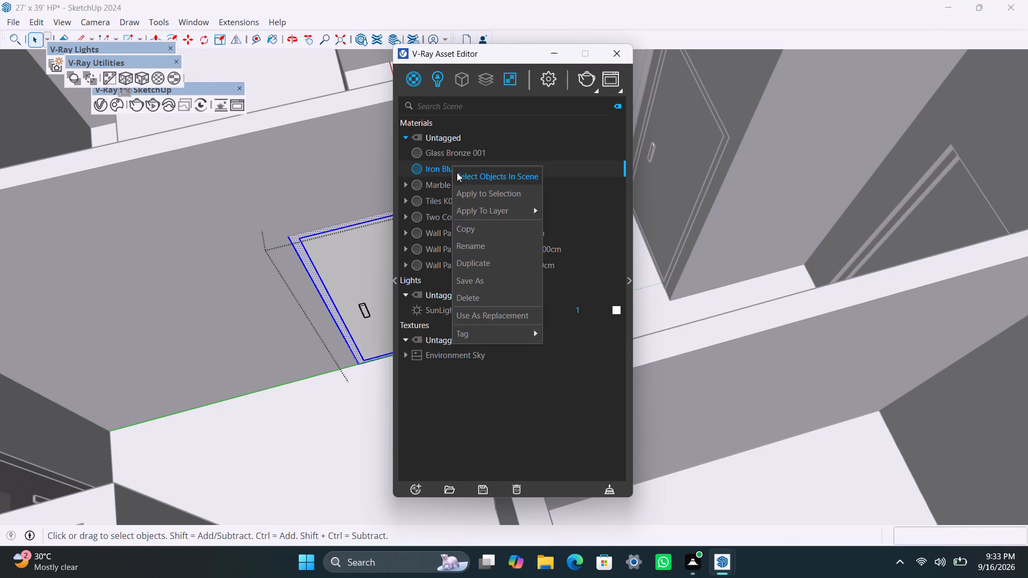
{"action": "left_click", "coordinate": [479, 190]}
Apply the Two Color Maple Panels 300cm material to the panel of the hall-side bedroom door.
{"action": "scroll", "coordinate": [320, 288], "scroll_direction": "up", "scroll_amount": 2}
{"action": "left_click", "coordinate": [345, 254]}
{"action": "triple_click", "coordinate": [349, 252]}
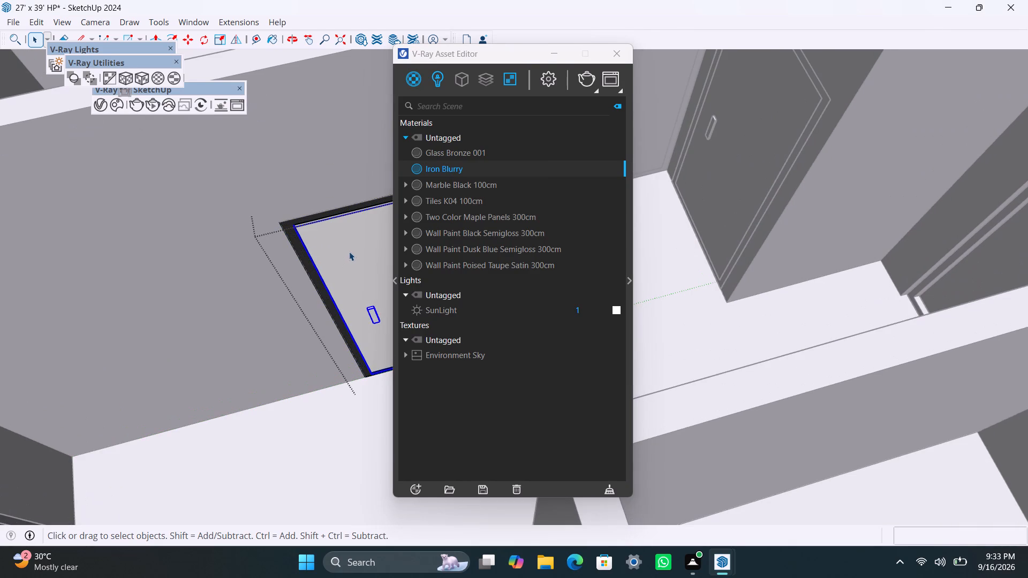
{"action": "left_click", "coordinate": [349, 252]}
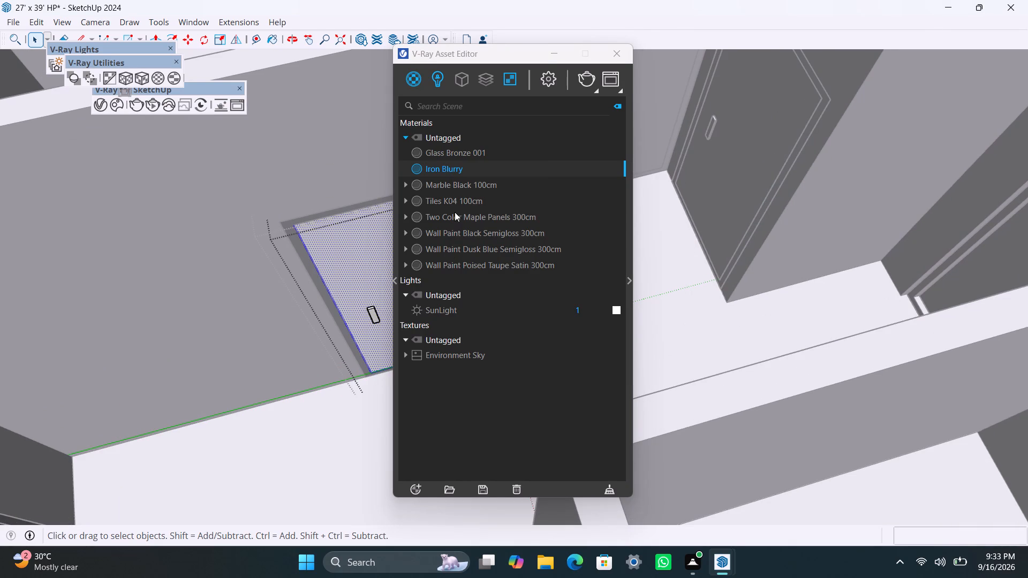
{"action": "left_click", "coordinate": [455, 211]}
{"action": "right_click", "coordinate": [455, 211]}
{"action": "left_click", "coordinate": [489, 239]}
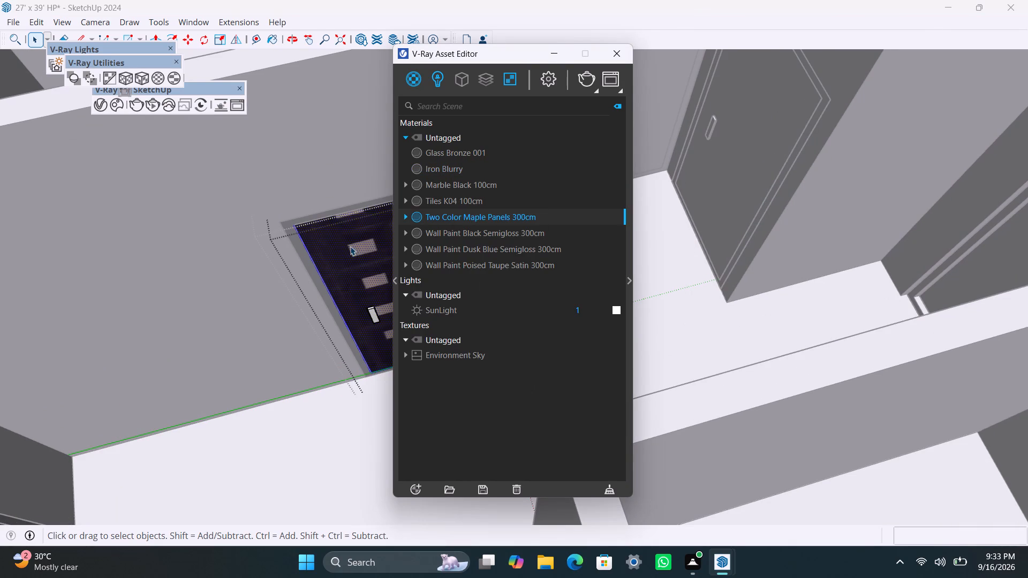
Apply the Iron Blurry material to the handle of the hall-side bedroom door, and leave the door group.
{"action": "scroll", "coordinate": [331, 252], "scroll_direction": "down", "scroll_amount": 4}
{"action": "scroll", "coordinate": [357, 307], "scroll_direction": "up", "scroll_amount": 4}
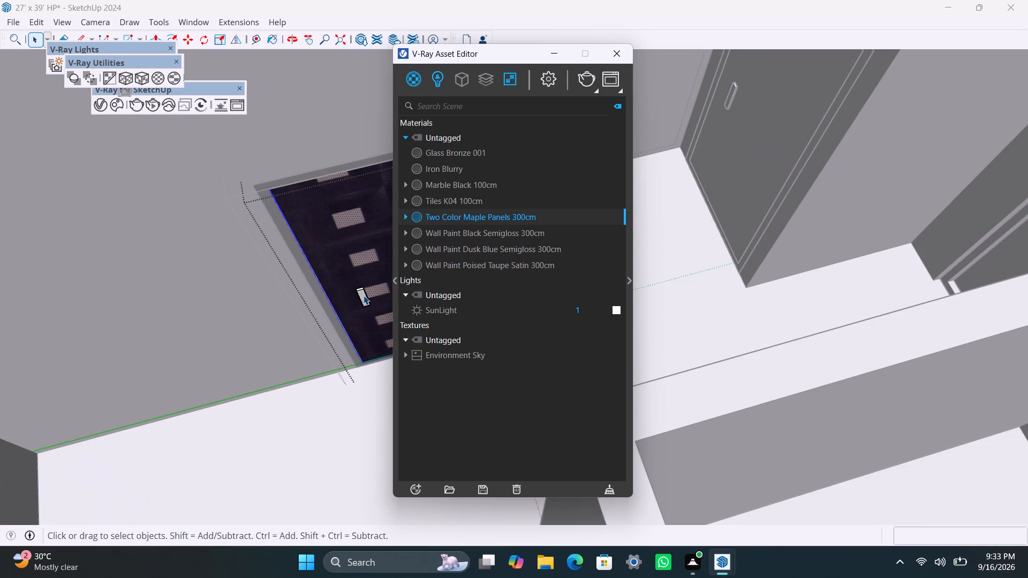
{"action": "left_click", "coordinate": [364, 295]}
{"action": "left_click", "coordinate": [459, 171]}
{"action": "right_click", "coordinate": [458, 171]}
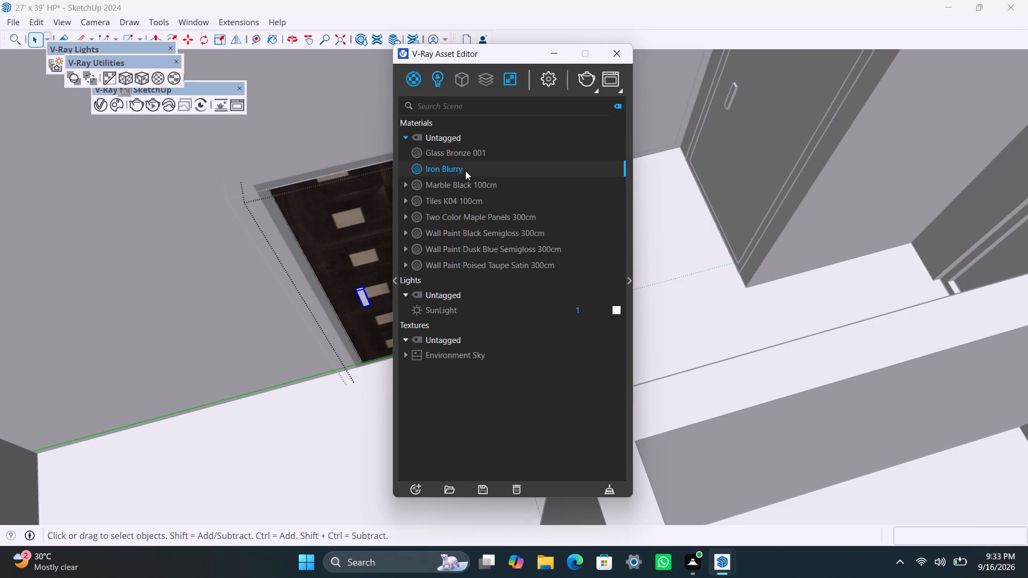
{"action": "left_click", "coordinate": [480, 191]}
{"action": "scroll", "coordinate": [252, 202], "scroll_direction": "down", "scroll_amount": 5}
{"action": "middle_click_drag", "start_coordinate": [259, 189], "coordinate": [304, 454]}
{"action": "scroll", "coordinate": [300, 454], "scroll_direction": "up", "scroll_amount": 3}
{"action": "left_click", "coordinate": [279, 372]}
{"action": "scroll", "coordinate": [275, 369], "scroll_direction": "down", "scroll_amount": 3}
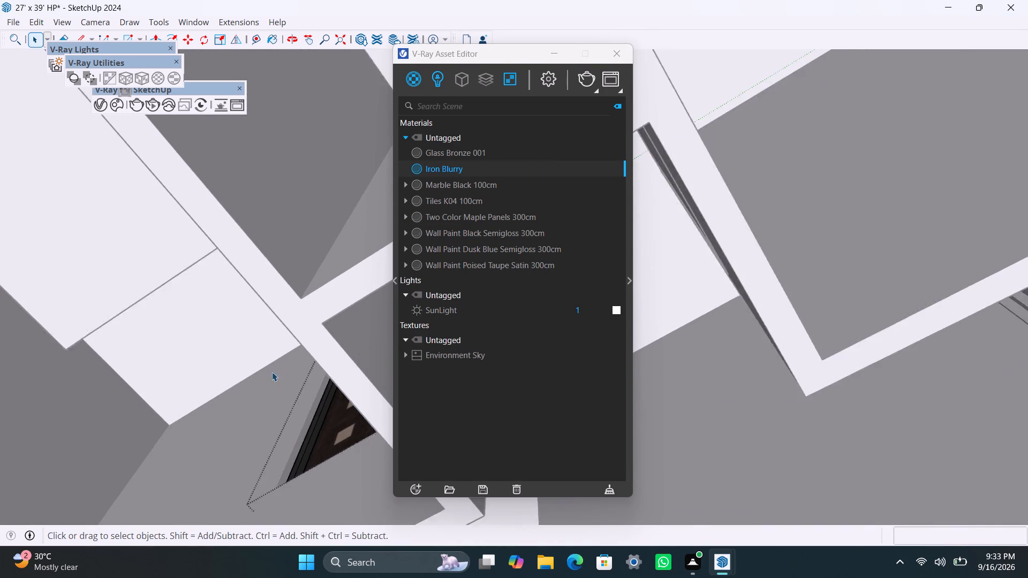
{"action": "scroll", "coordinate": [272, 372], "scroll_direction": "down", "scroll_amount": 8}
{"action": "middle_click_drag", "start_coordinate": [243, 442], "coordinate": [82, 128]}
{"action": "scroll", "coordinate": [290, 424], "scroll_direction": "down", "scroll_amount": 4}
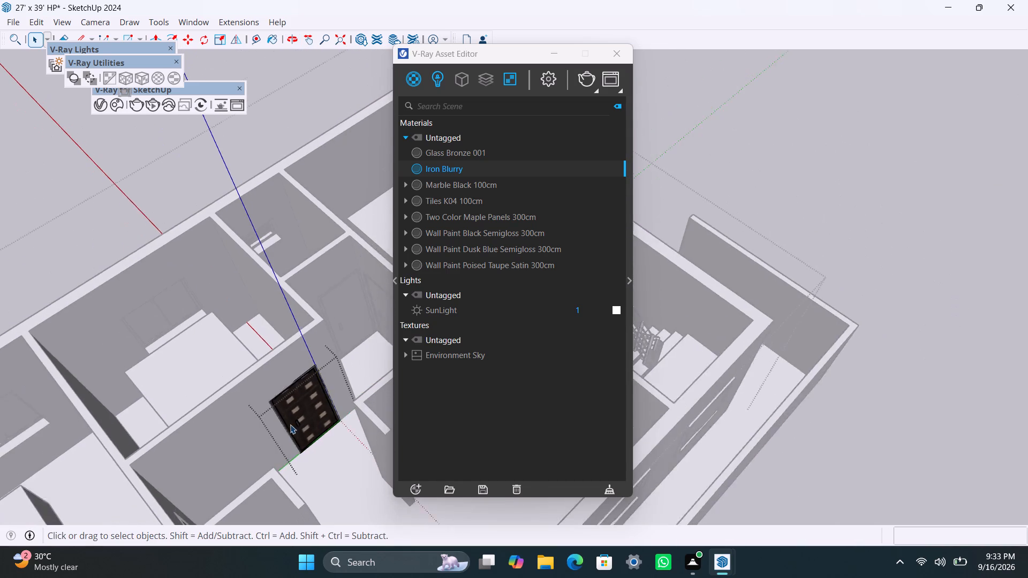
{"action": "double_click", "coordinate": [879, 324]}
Apply the Iron Blurry material to the frame of the unpainted door between the small lobby and the bathroom with the ventilator window.
{"action": "middle_click_drag", "start_coordinate": [324, 437], "coordinate": [211, 437]}
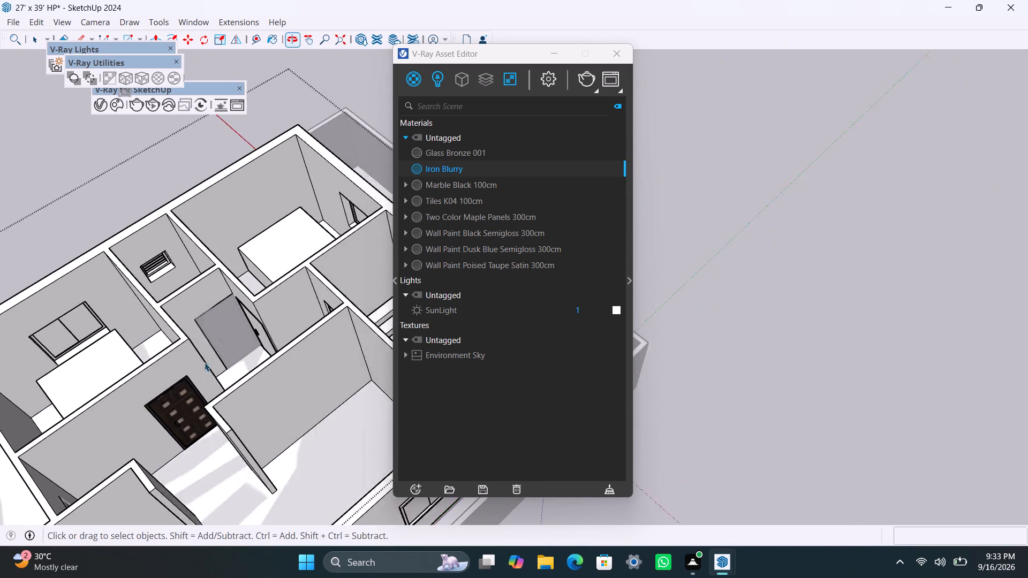
{"action": "scroll", "coordinate": [205, 359], "scroll_direction": "up", "scroll_amount": 3}
{"action": "middle_click_drag", "start_coordinate": [208, 350], "coordinate": [23, 332]}
{"action": "scroll", "coordinate": [268, 234], "scroll_direction": "up", "scroll_amount": 5}
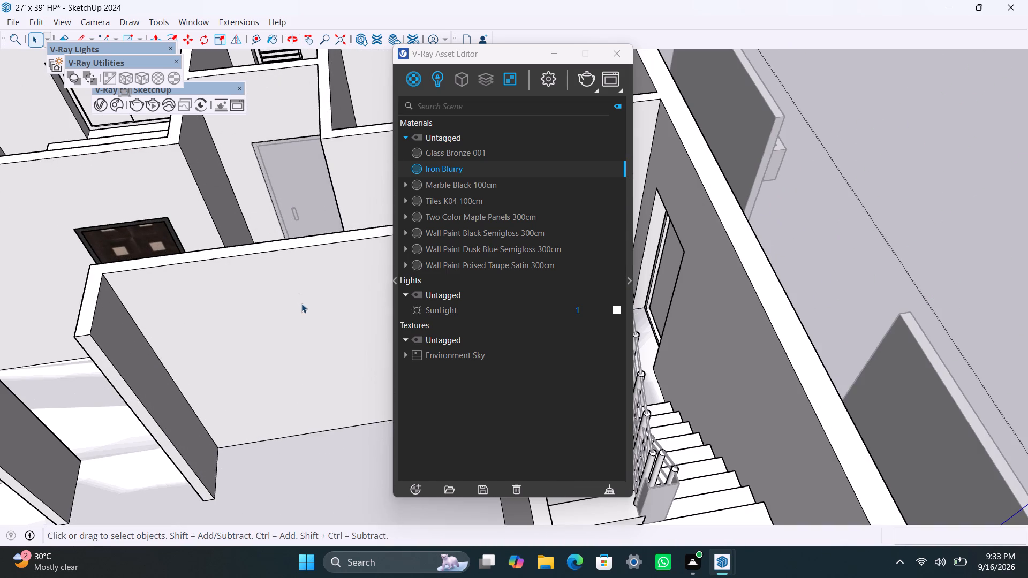
{"action": "left_click", "coordinate": [304, 309]}
{"action": "left_click", "coordinate": [304, 309]}
{"action": "double_click", "coordinate": [322, 417]}
{"action": "triple_click", "coordinate": [320, 214]}
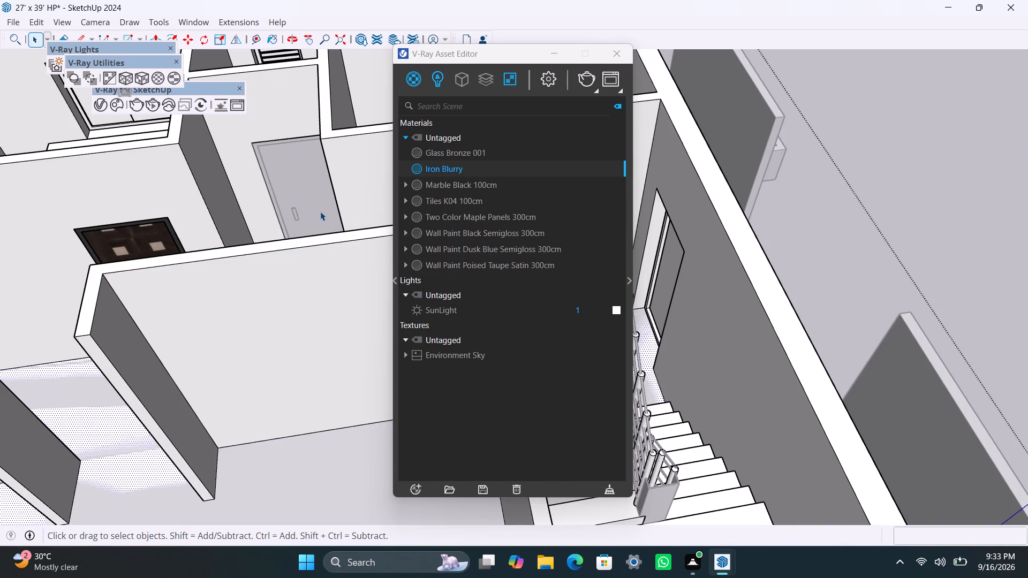
{"action": "left_click", "coordinate": [320, 211]}
{"action": "left_click_drag", "start_coordinate": [319, 209], "coordinate": [309, 209]}
{"action": "scroll", "coordinate": [264, 194], "scroll_direction": "up", "scroll_amount": 10}
{"action": "triple_click", "coordinate": [274, 177]}
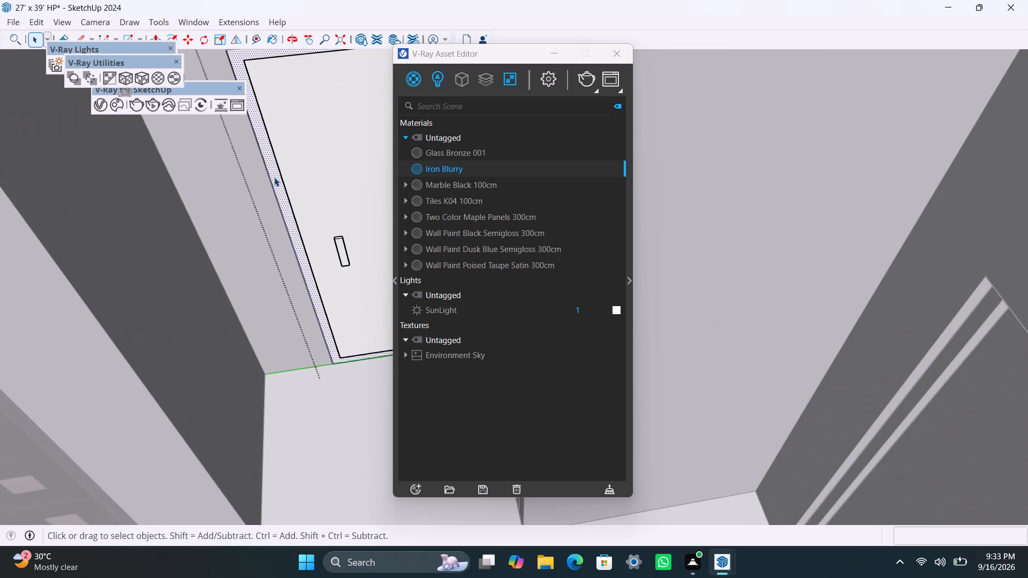
{"action": "right_click", "coordinate": [474, 176]}
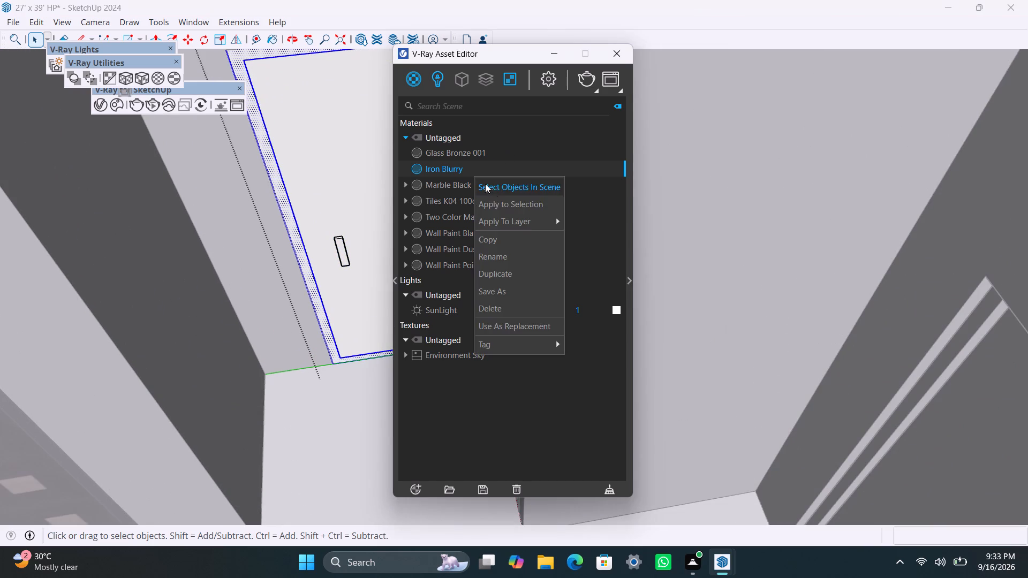
{"action": "left_click", "coordinate": [497, 200]}
Apply the Two Color Maple Panels 300cm material to the panel of the lobby's bathroom door.
{"action": "double_click", "coordinate": [343, 192]}
{"action": "triple_click", "coordinate": [342, 191]}
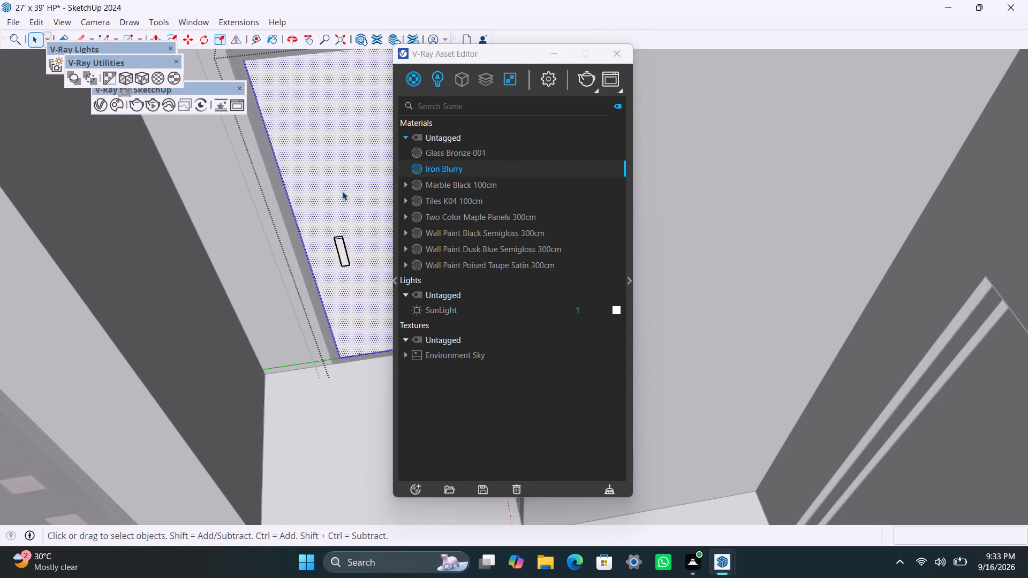
{"action": "left_click", "coordinate": [475, 213]}
{"action": "right_click", "coordinate": [475, 213]}
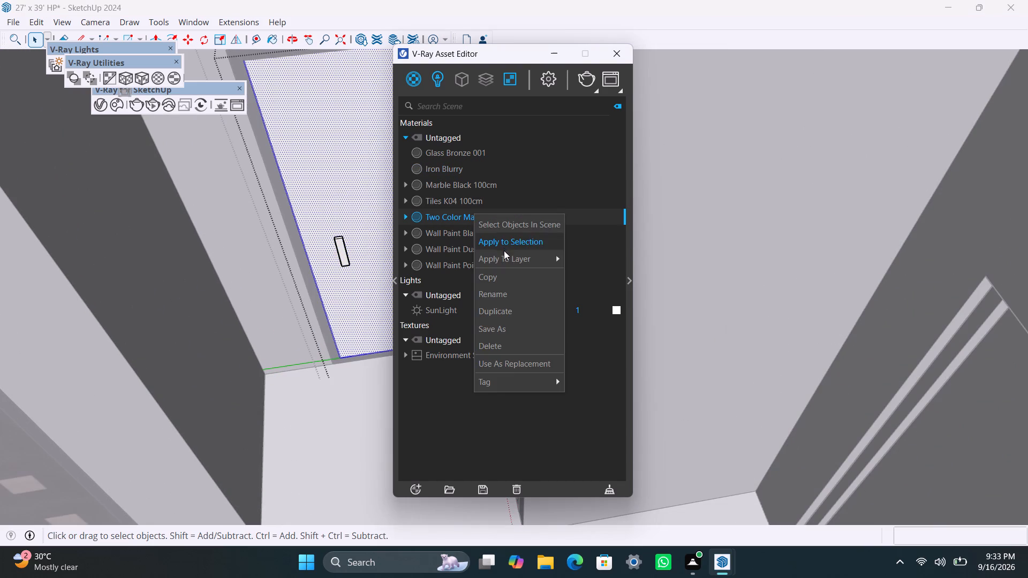
{"action": "left_click", "coordinate": [504, 242]}
Apply the Iron Blurry material to the handle of the lobby's bathroom door, and leave the door group.
{"action": "left_click", "coordinate": [342, 252]}
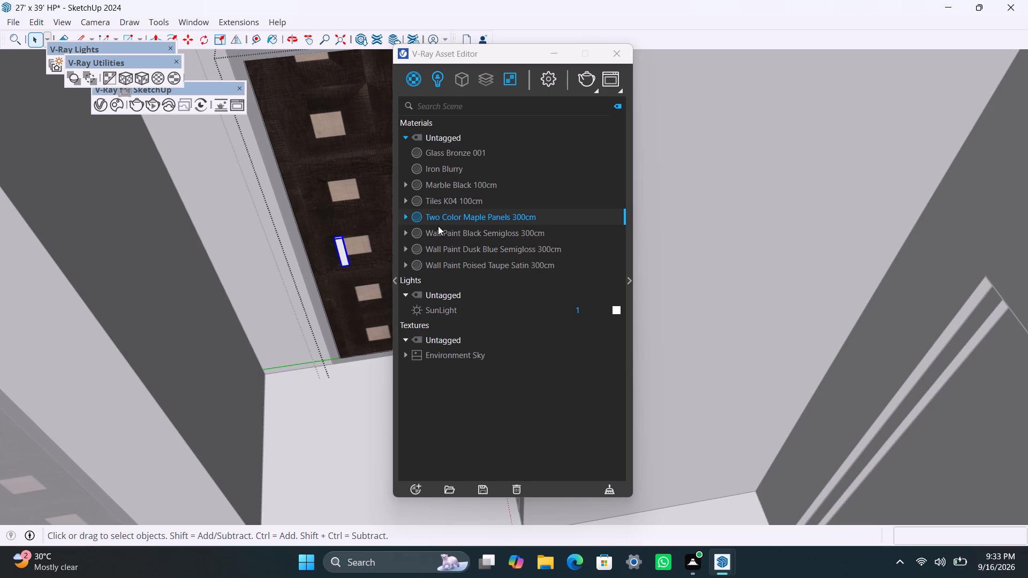
{"action": "left_click", "coordinate": [451, 166]}
{"action": "right_click", "coordinate": [451, 166]}
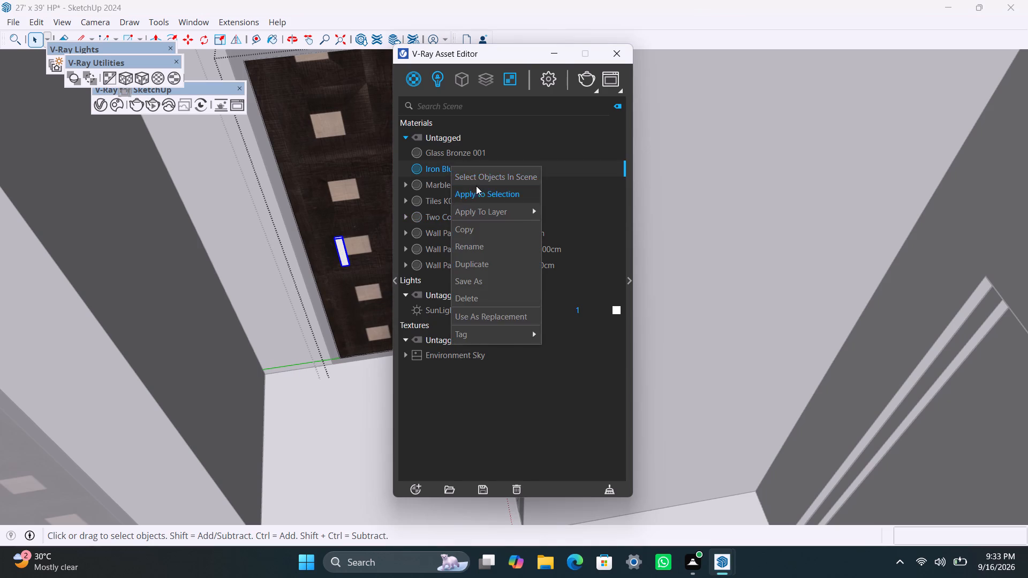
{"action": "left_click", "coordinate": [477, 186]}
{"action": "scroll", "coordinate": [309, 222], "scroll_direction": "down", "scroll_amount": 7}
{"action": "middle_click_drag", "start_coordinate": [295, 177], "coordinate": [334, 490]}
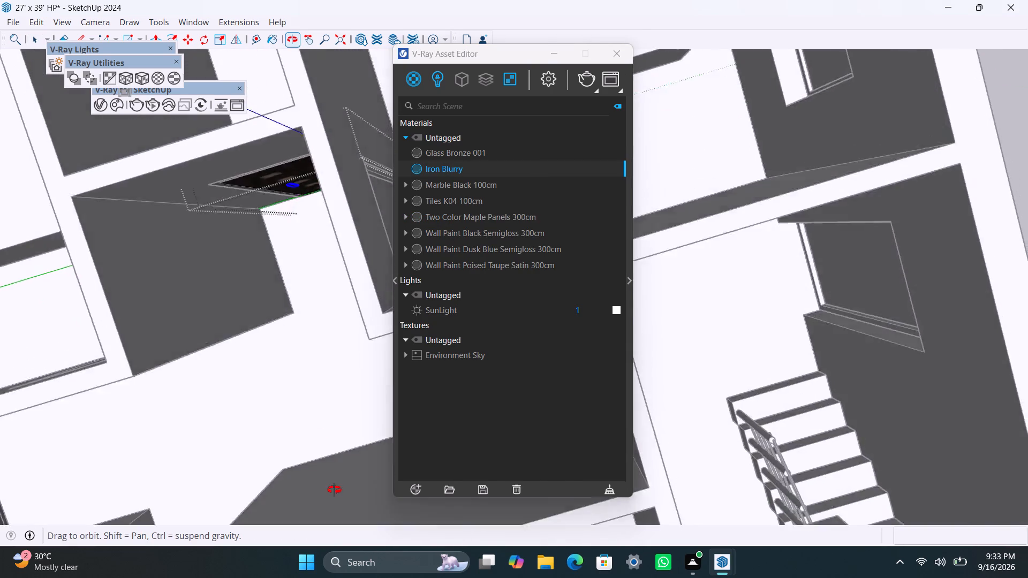
{"action": "middle_click_drag", "start_coordinate": [334, 490], "coordinate": [331, 498]}
{"action": "left_click", "coordinate": [268, 453]}
{"action": "left_click", "coordinate": [288, 418]}
Apply the Iron Blurry material to the frame of the lobby's other unpainted door, at right angles to the bathroom door.
{"action": "scroll", "coordinate": [294, 402], "scroll_direction": "down", "scroll_amount": 4}
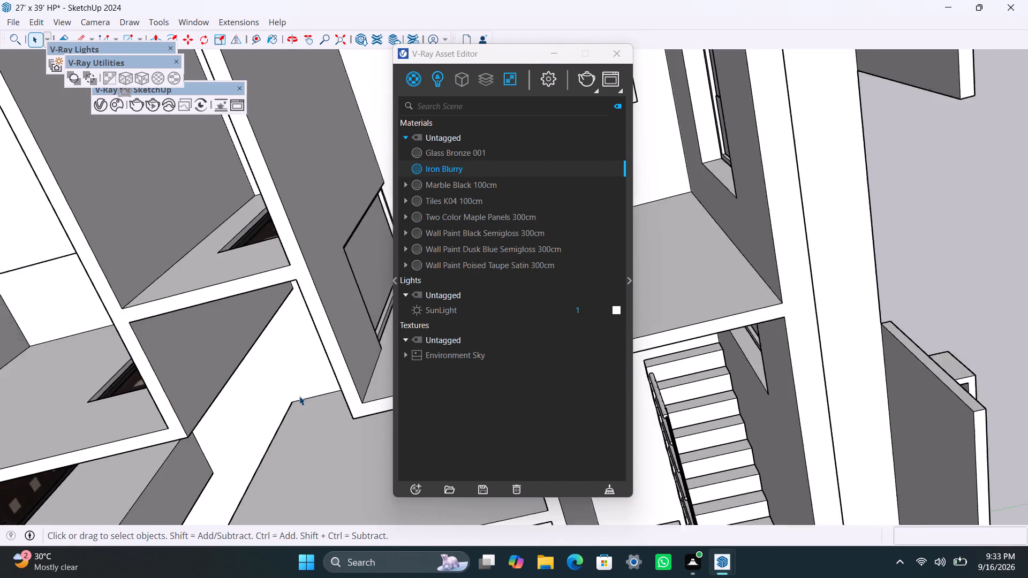
{"action": "middle_click_drag", "start_coordinate": [307, 405], "coordinate": [323, 460]}
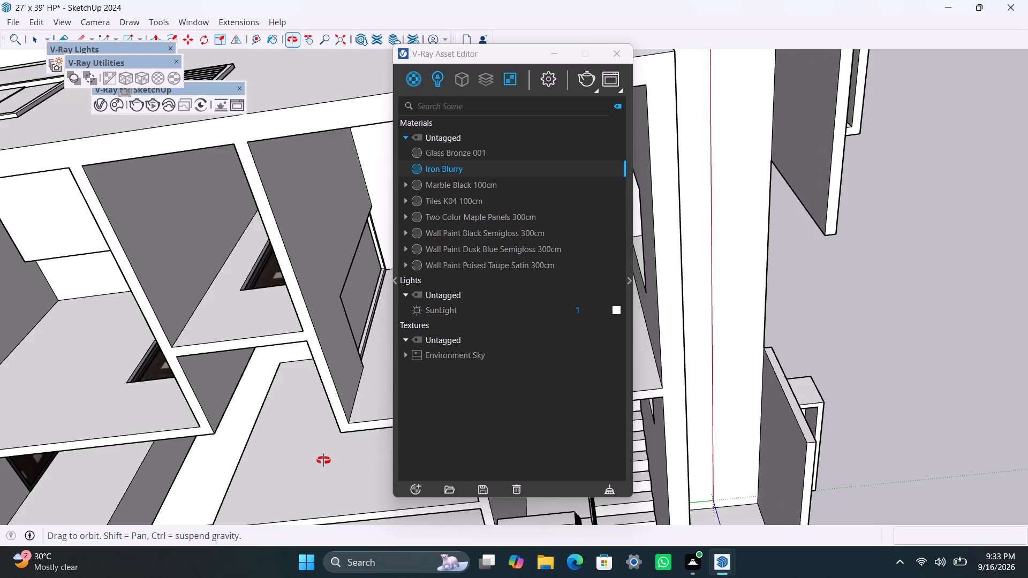
{"action": "middle_click_drag", "start_coordinate": [323, 460], "coordinate": [388, 127]}
{"action": "scroll", "coordinate": [267, 235], "scroll_direction": "down", "scroll_amount": 6}
{"action": "middle_click_drag", "start_coordinate": [226, 339], "coordinate": [377, 347]}
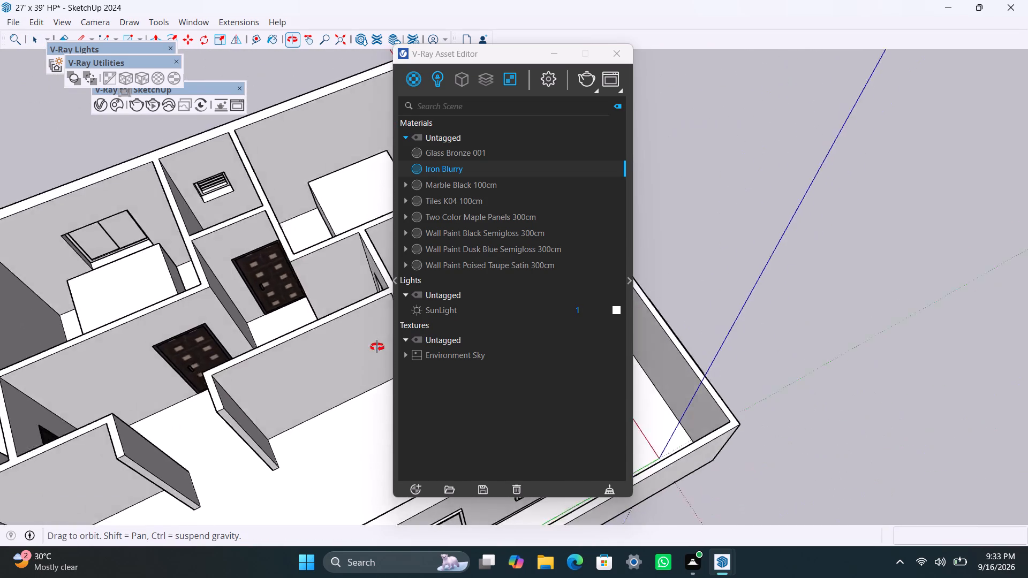
{"action": "middle_click_drag", "start_coordinate": [377, 347], "coordinate": [693, 320]}
{"action": "scroll", "coordinate": [357, 427], "scroll_direction": "down", "scroll_amount": 3}
{"action": "middle_click_drag", "start_coordinate": [315, 404], "coordinate": [188, 286], "text": "shift"}
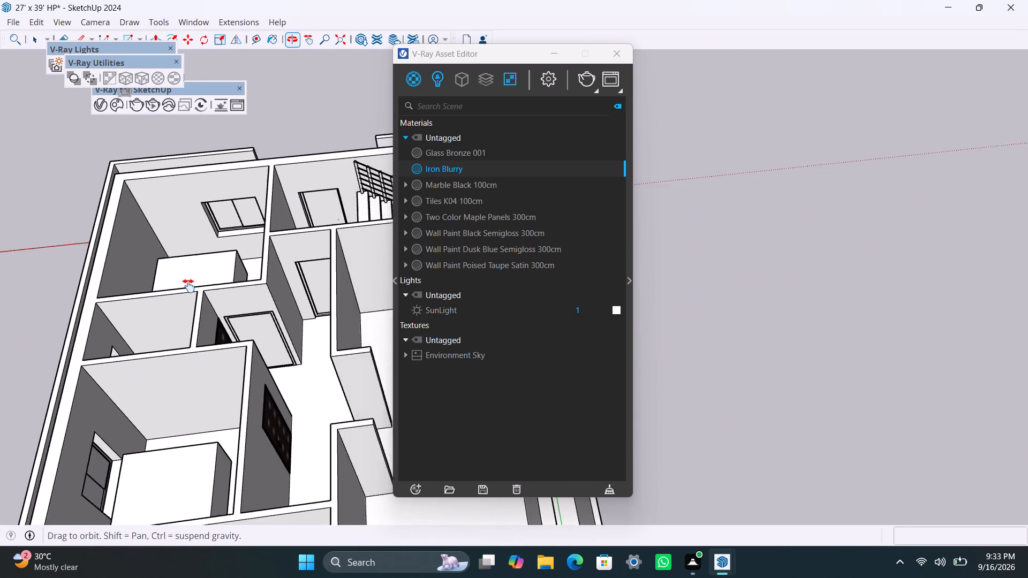
{"action": "middle_click_drag", "start_coordinate": [188, 286], "coordinate": [180, 269], "text": "shift"}
{"action": "scroll", "coordinate": [202, 294], "scroll_direction": "up", "scroll_amount": 9}
{"action": "scroll", "coordinate": [224, 332], "scroll_direction": "up", "scroll_amount": 2}
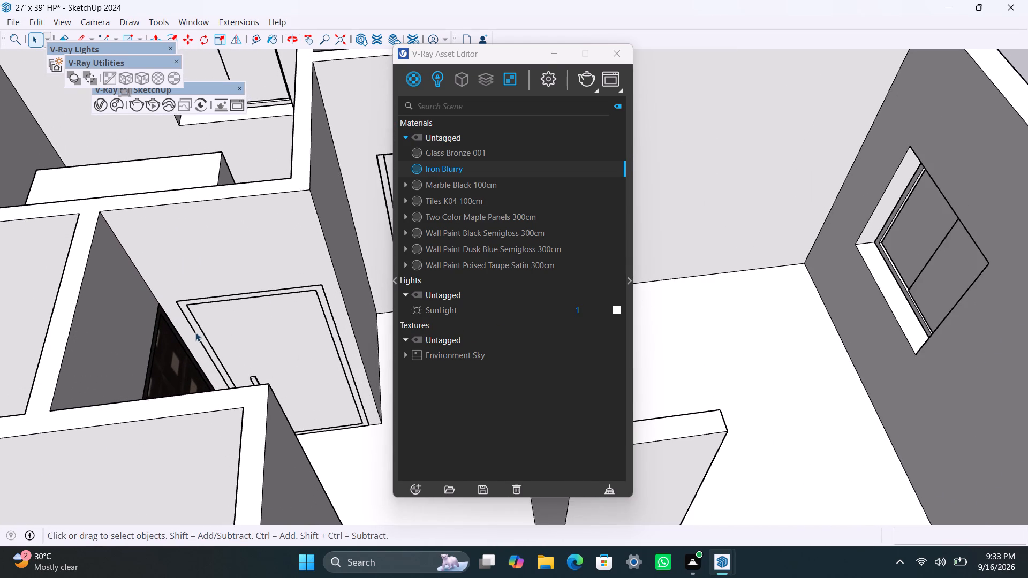
{"action": "triple_click", "coordinate": [195, 330]}
{"action": "triple_click", "coordinate": [196, 330]}
{"action": "triple_click", "coordinate": [196, 326]}
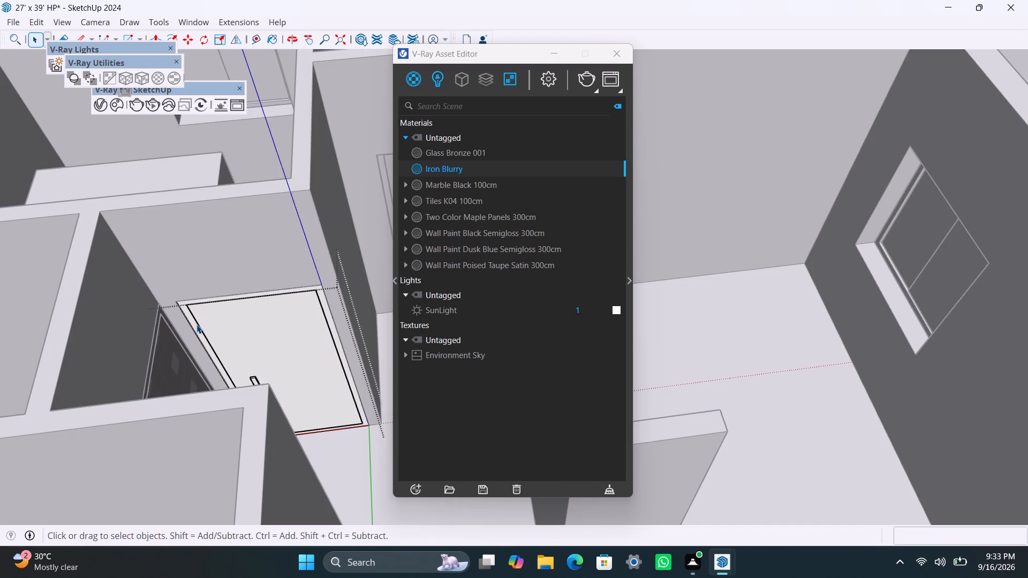
{"action": "triple_click", "coordinate": [196, 324]}
{"action": "left_click", "coordinate": [196, 324]}
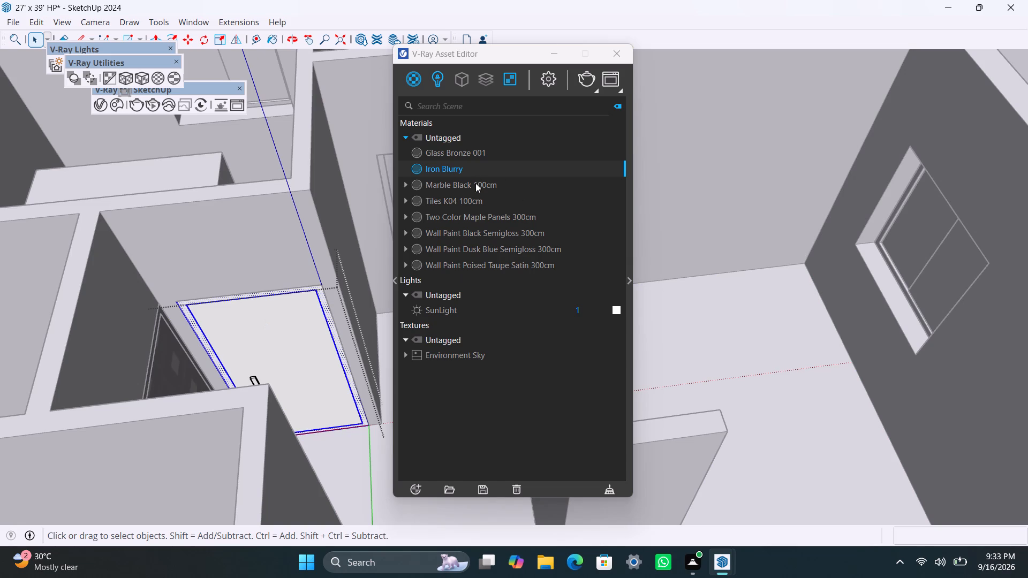
{"action": "right_click", "coordinate": [457, 172]}
{"action": "left_click", "coordinate": [475, 195]}
Apply the Two Color Maple Panels 300cm material to the panel of the second lobby door.
{"action": "left_click", "coordinate": [267, 336]}
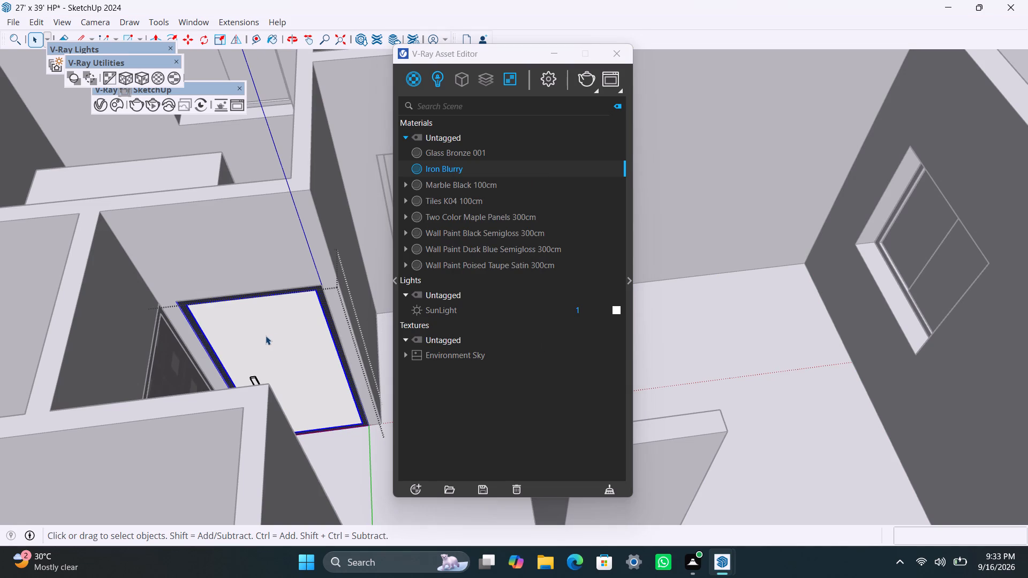
{"action": "triple_click", "coordinate": [266, 336]}
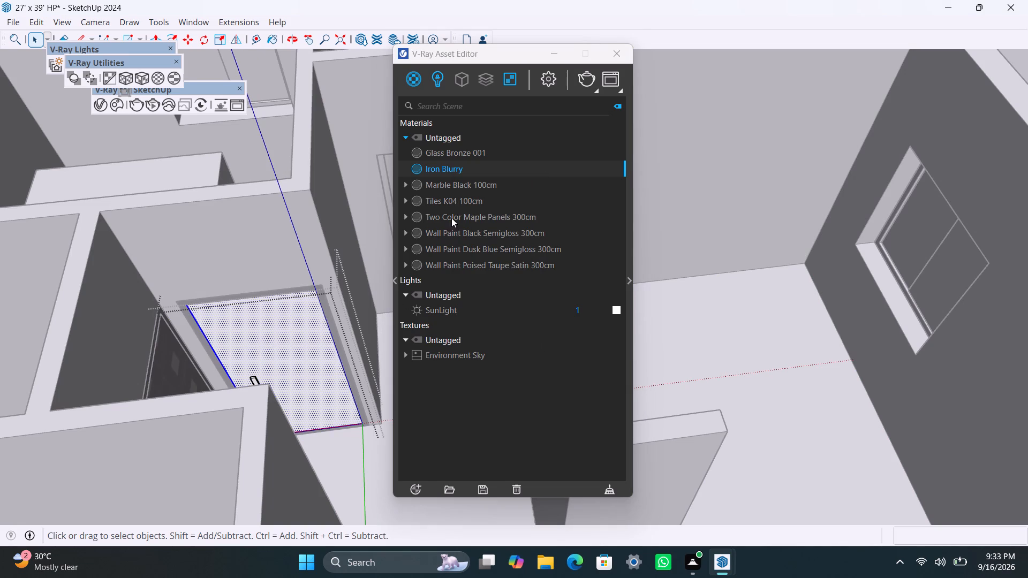
{"action": "left_click", "coordinate": [445, 215]}
{"action": "right_click", "coordinate": [445, 216]}
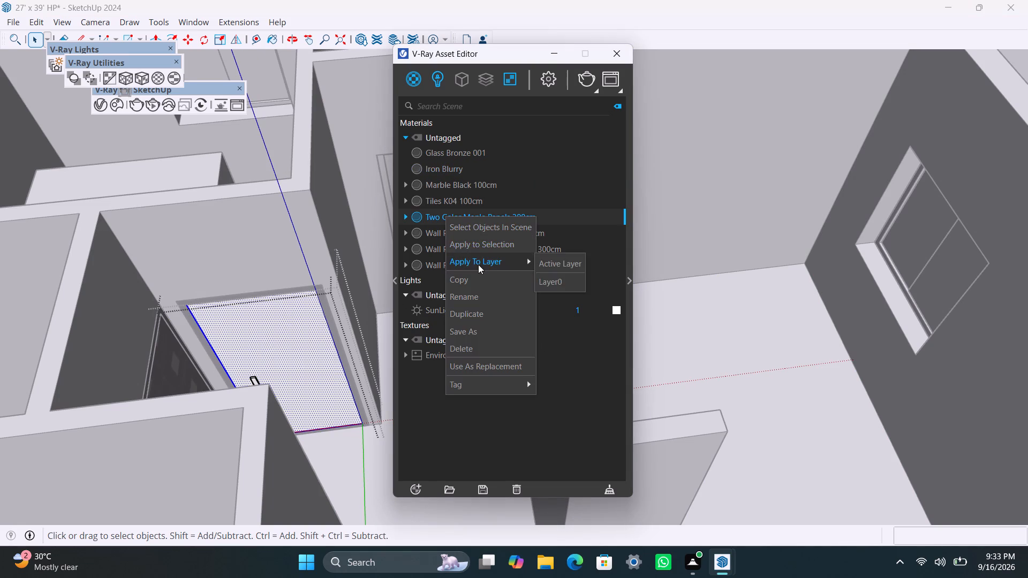
{"action": "left_click", "coordinate": [475, 240]}
Apply the Iron Blurry material to the handle of the second lobby door, and leave the door group.
{"action": "scroll", "coordinate": [256, 380], "scroll_direction": "up", "scroll_amount": 5}
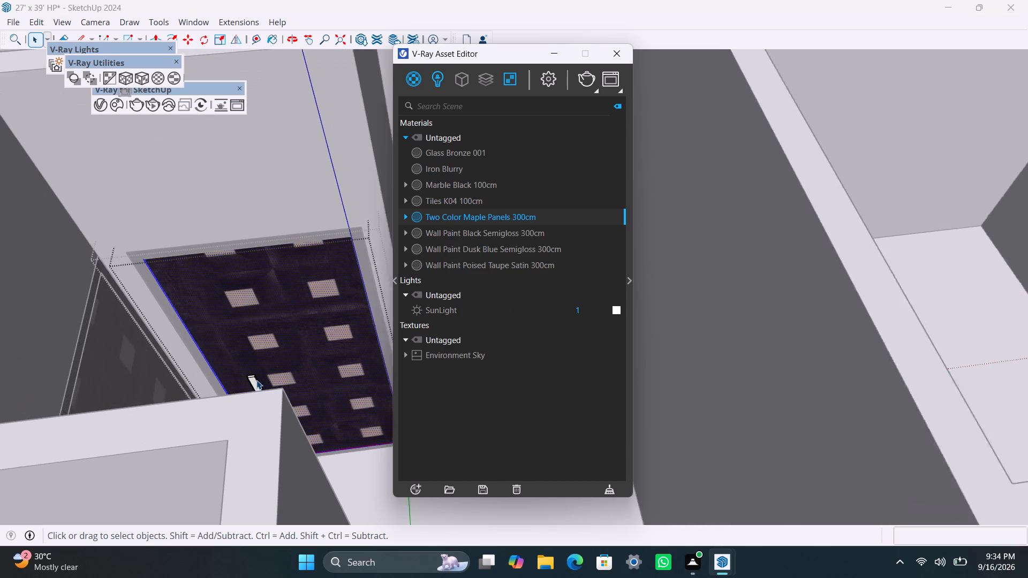
{"action": "left_click", "coordinate": [256, 380]}
{"action": "left_click", "coordinate": [446, 171]}
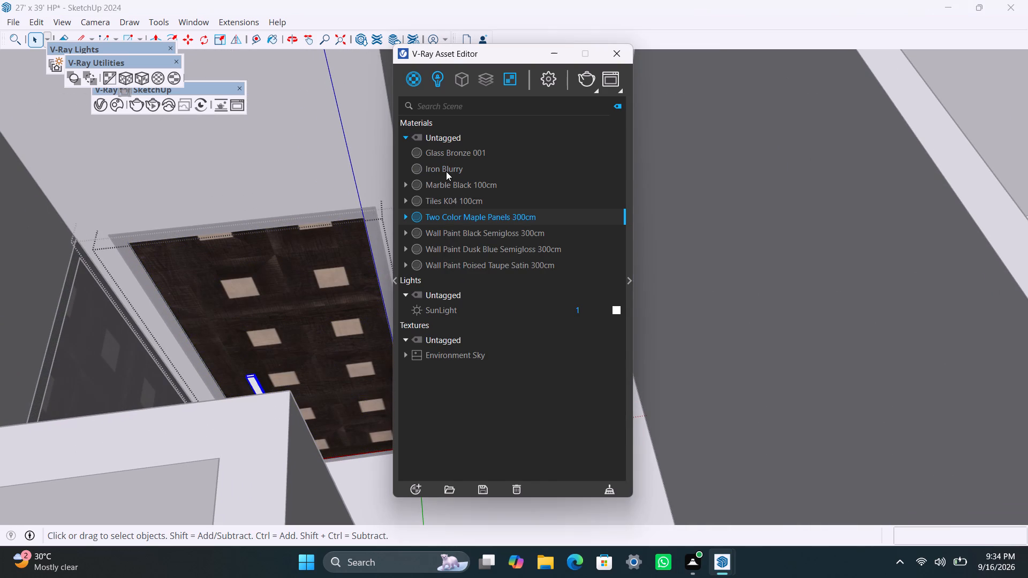
{"action": "right_click_drag", "start_coordinate": [445, 171], "coordinate": [445, 176]}
{"action": "left_click", "coordinate": [464, 196]}
{"action": "scroll", "coordinate": [279, 207], "scroll_direction": "down", "scroll_amount": 4}
{"action": "middle_click_drag", "start_coordinate": [260, 201], "coordinate": [270, 438]}
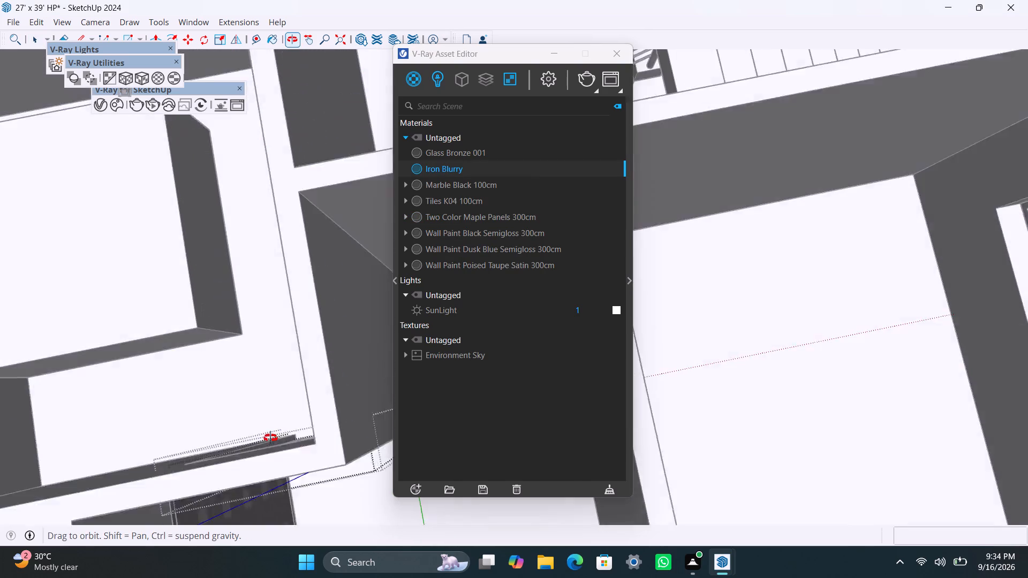
{"action": "middle_click_drag", "start_coordinate": [270, 438], "coordinate": [268, 438]}
{"action": "left_click", "coordinate": [254, 449]}
{"action": "triple_click", "coordinate": [254, 437]}
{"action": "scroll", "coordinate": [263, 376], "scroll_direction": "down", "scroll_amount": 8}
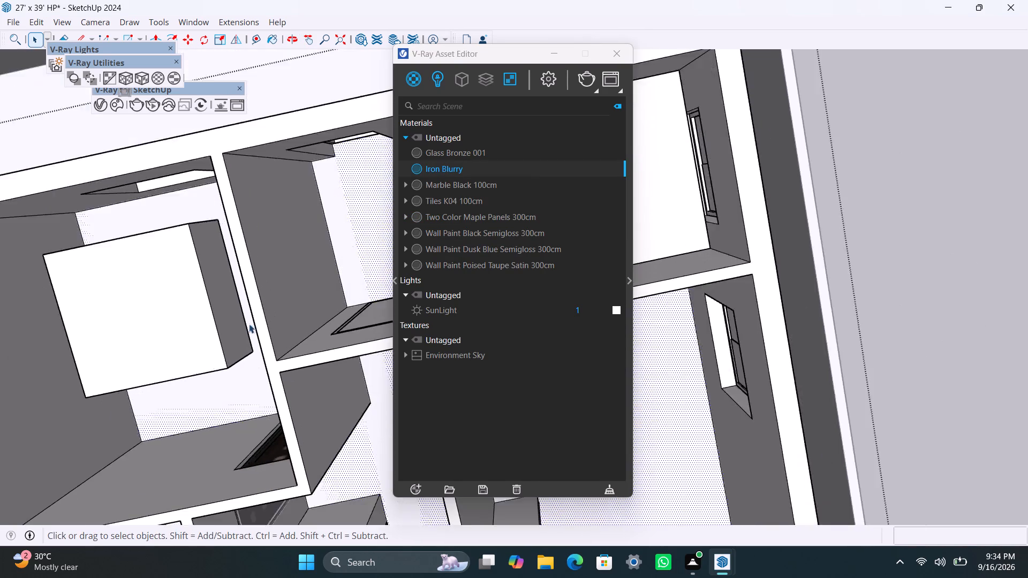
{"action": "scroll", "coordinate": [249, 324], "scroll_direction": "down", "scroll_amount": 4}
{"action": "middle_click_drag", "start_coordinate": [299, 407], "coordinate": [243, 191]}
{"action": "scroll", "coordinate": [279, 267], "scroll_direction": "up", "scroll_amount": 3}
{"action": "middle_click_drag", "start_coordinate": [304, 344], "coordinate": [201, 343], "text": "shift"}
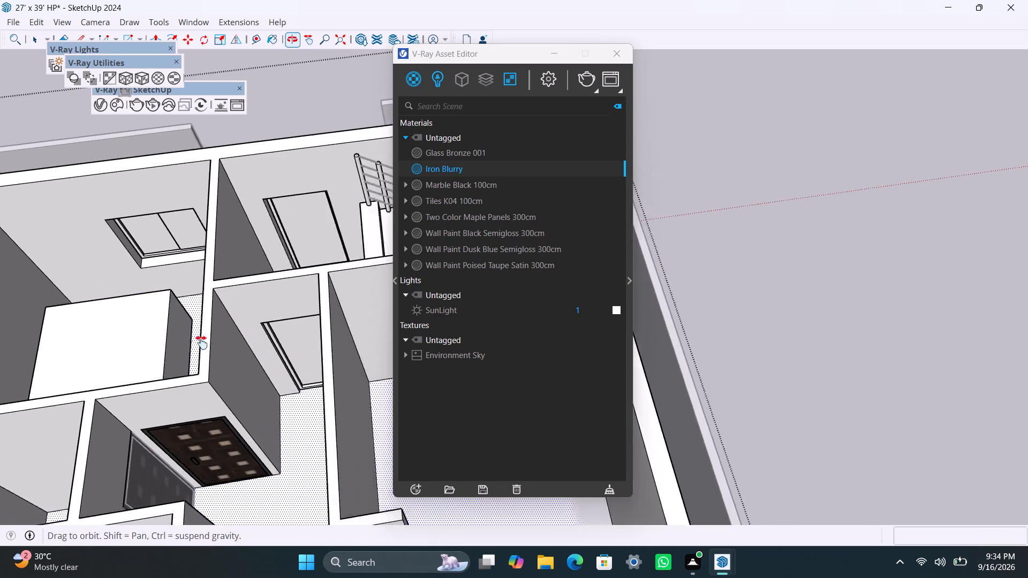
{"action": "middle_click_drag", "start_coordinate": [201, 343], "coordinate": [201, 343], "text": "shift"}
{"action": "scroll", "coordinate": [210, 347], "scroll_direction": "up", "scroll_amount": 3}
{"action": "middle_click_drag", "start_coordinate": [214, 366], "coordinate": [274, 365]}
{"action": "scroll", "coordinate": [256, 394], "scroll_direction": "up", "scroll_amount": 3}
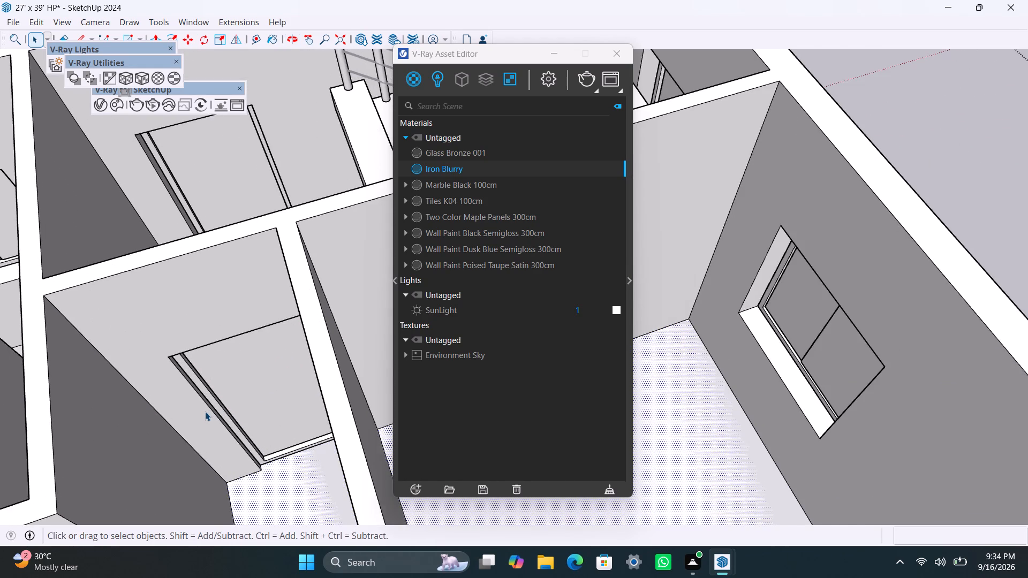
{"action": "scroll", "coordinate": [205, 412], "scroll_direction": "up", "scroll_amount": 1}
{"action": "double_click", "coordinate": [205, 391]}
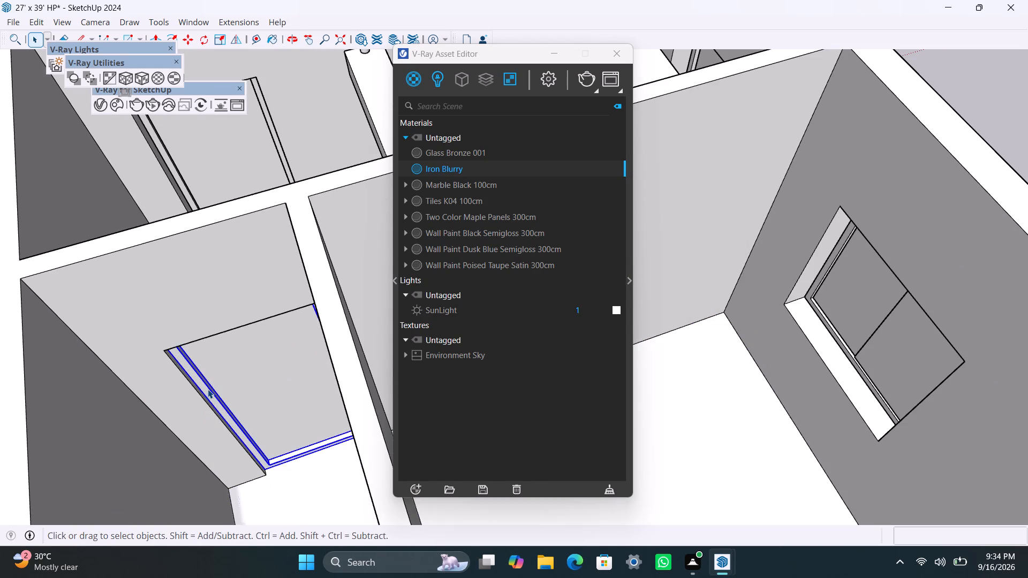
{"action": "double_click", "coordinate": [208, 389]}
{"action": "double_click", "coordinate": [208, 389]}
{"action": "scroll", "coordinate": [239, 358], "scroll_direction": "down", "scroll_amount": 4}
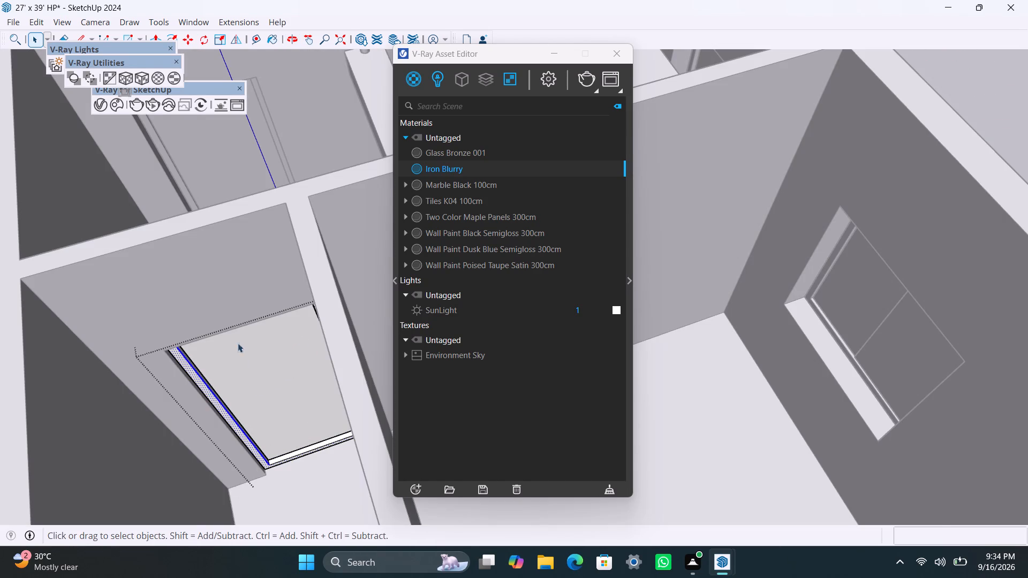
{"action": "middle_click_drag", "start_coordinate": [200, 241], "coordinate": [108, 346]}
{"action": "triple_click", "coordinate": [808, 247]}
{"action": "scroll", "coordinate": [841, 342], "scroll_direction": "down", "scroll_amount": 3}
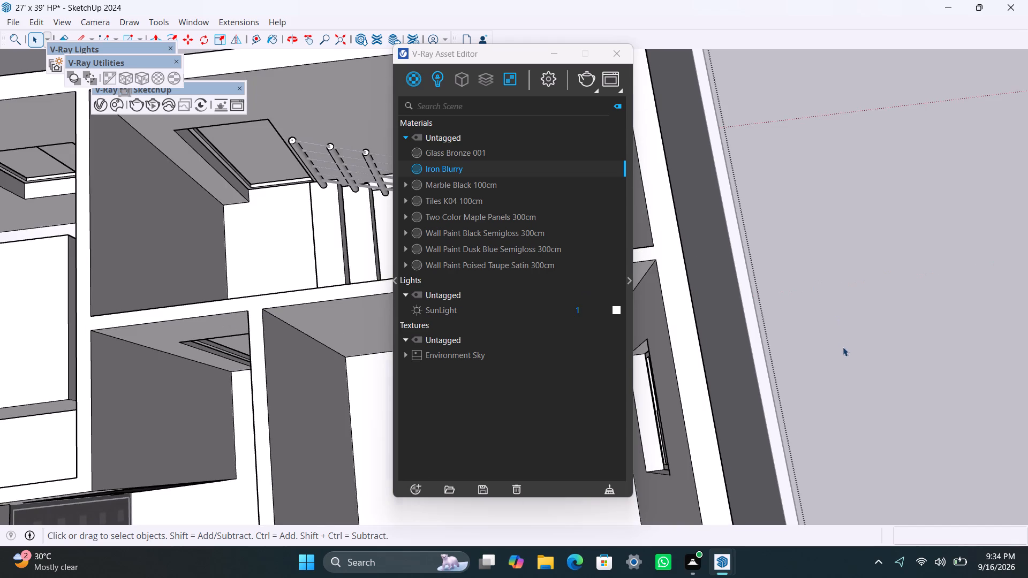
Apply the Iron Blurry material to the frame of the interior door beside the staircase.
{"action": "scroll", "coordinate": [843, 347], "scroll_direction": "down", "scroll_amount": 2}
{"action": "middle_click_drag", "start_coordinate": [895, 322], "coordinate": [559, 455]}
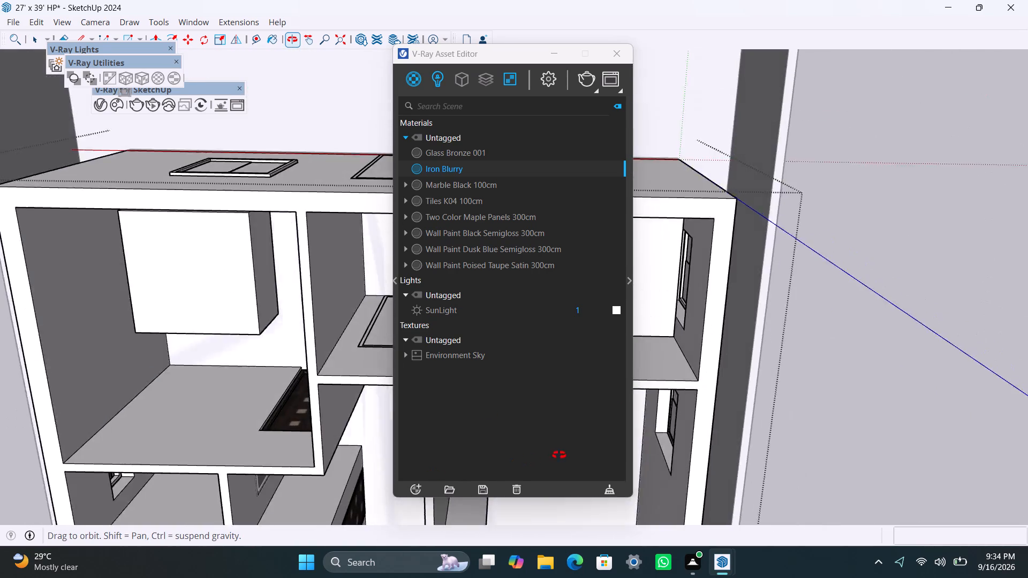
{"action": "middle_click_drag", "start_coordinate": [559, 455], "coordinate": [0, 232]}
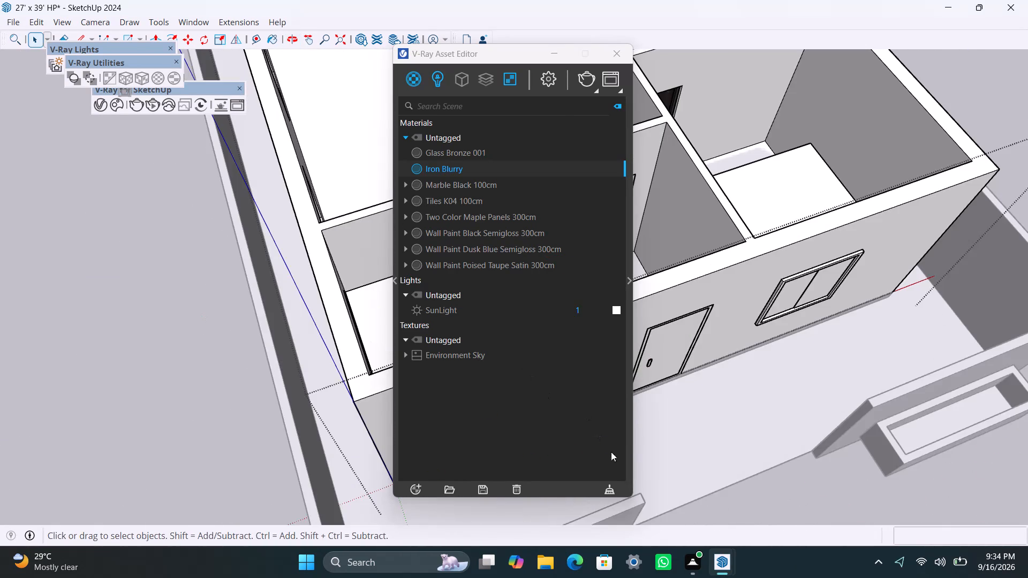
{"action": "scroll", "coordinate": [616, 457], "scroll_direction": "down", "scroll_amount": 3}
{"action": "middle_click_drag", "start_coordinate": [738, 447], "coordinate": [235, 375]}
{"action": "scroll", "coordinate": [218, 370], "scroll_direction": "up", "scroll_amount": 2}
{"action": "middle_click_drag", "start_coordinate": [114, 371], "coordinate": [237, 359]}
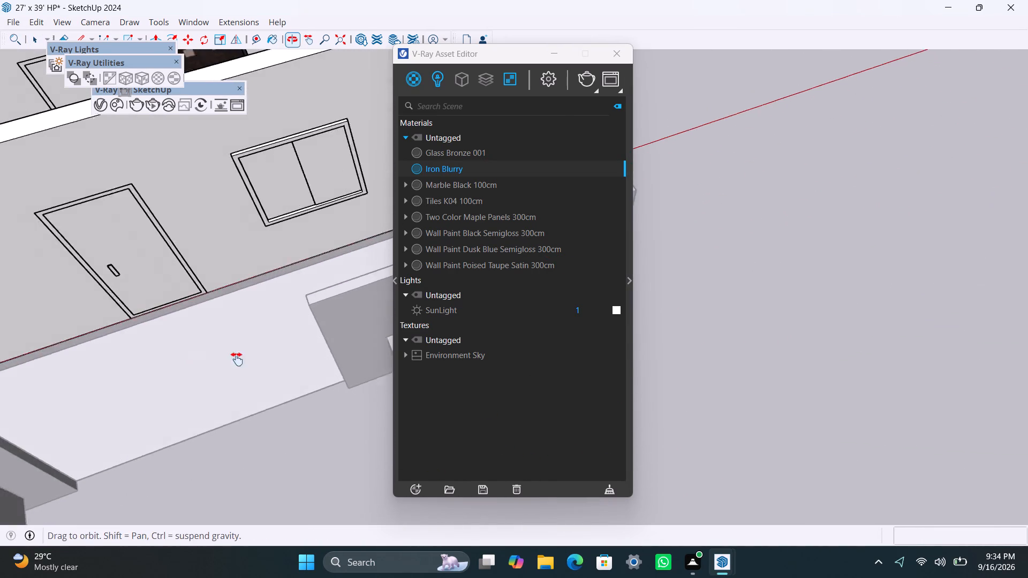
{"action": "middle_click_drag", "start_coordinate": [237, 359], "coordinate": [241, 364]}
{"action": "scroll", "coordinate": [218, 381], "scroll_direction": "up", "scroll_amount": 2}
{"action": "middle_click_drag", "start_coordinate": [203, 380], "coordinate": [113, 263]}
{"action": "scroll", "coordinate": [220, 240], "scroll_direction": "down", "scroll_amount": 5}
{"action": "middle_click_drag", "start_coordinate": [303, 243], "coordinate": [339, 432], "text": "shift"}
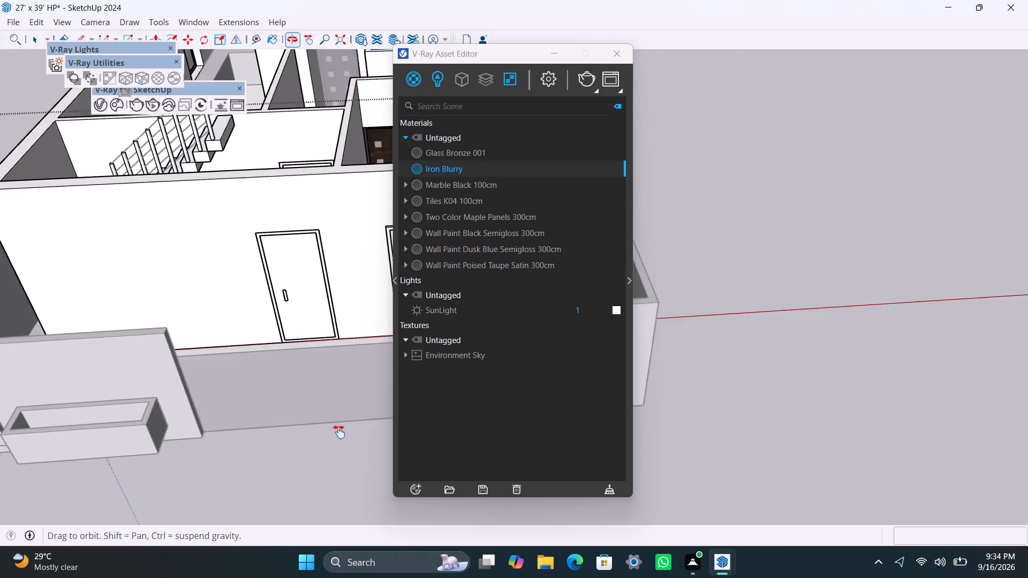
{"action": "middle_click_drag", "start_coordinate": [339, 432], "coordinate": [343, 457], "text": "shift"}
{"action": "scroll", "coordinate": [291, 401], "scroll_direction": "up", "scroll_amount": 6}
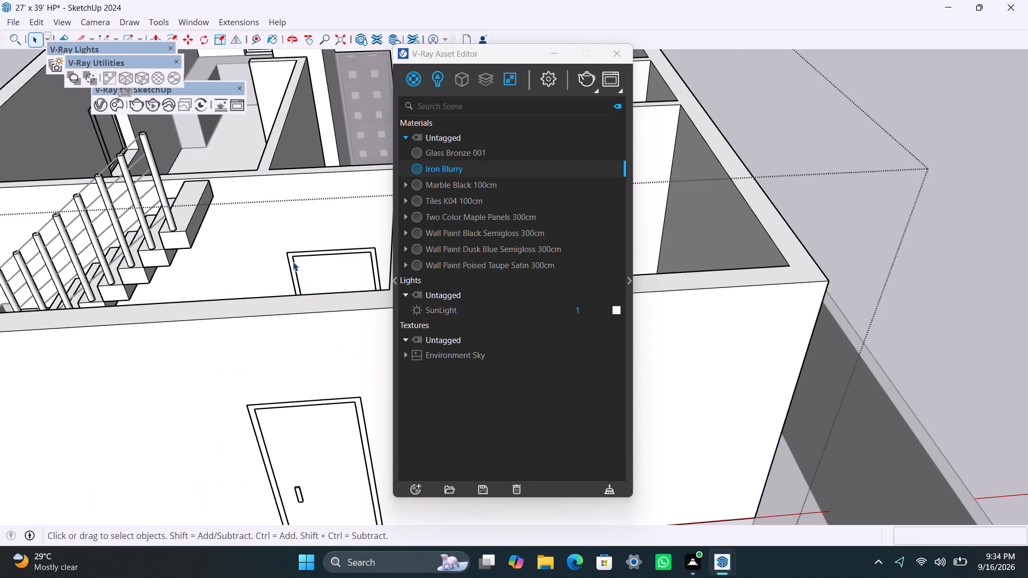
{"action": "scroll", "coordinate": [289, 261], "scroll_direction": "up", "scroll_amount": 1}
{"action": "middle_click_drag", "start_coordinate": [295, 291], "coordinate": [307, 382]}
{"action": "scroll", "coordinate": [306, 351], "scroll_direction": "up", "scroll_amount": 5}
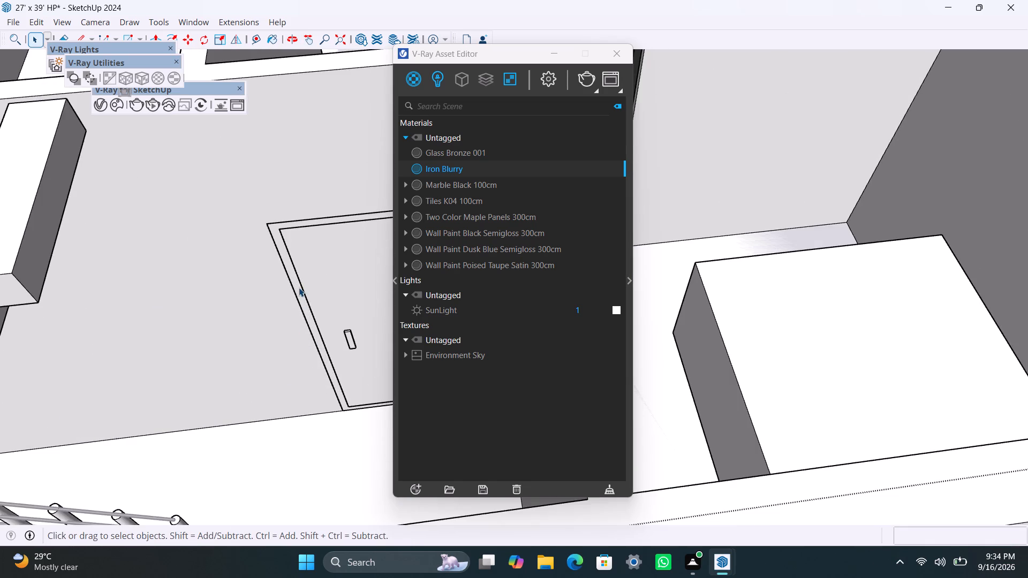
{"action": "double_click", "coordinate": [299, 287]}
{"action": "left_click", "coordinate": [299, 287]}
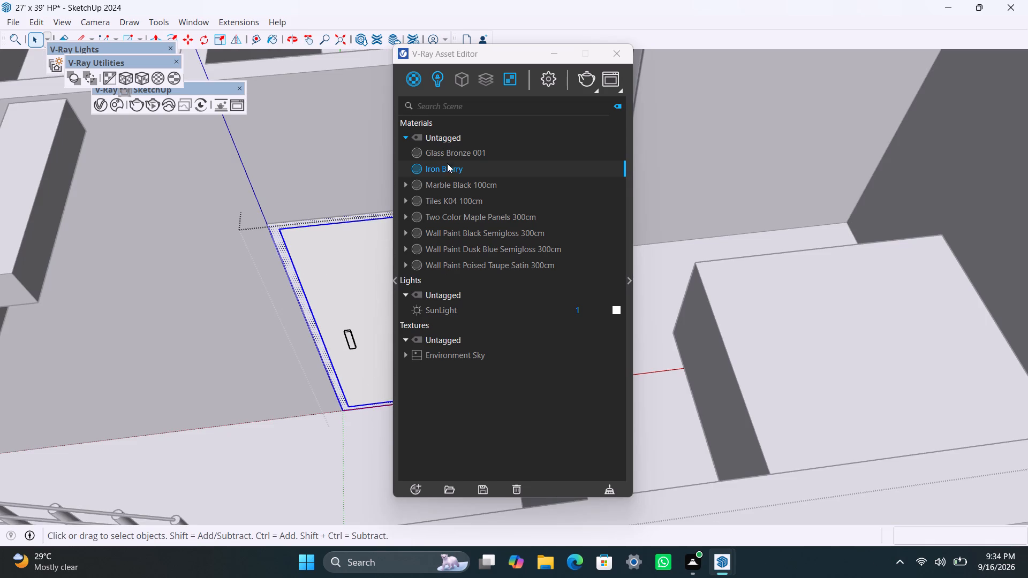
{"action": "right_click_drag", "start_coordinate": [447, 164], "coordinate": [447, 171]}
{"action": "left_click", "coordinate": [485, 193]}
Apply the Two Color Maple Panels 300cm material to the panel of the door beside the staircase.
{"action": "left_click", "coordinate": [312, 286]}
{"action": "triple_click", "coordinate": [321, 286]}
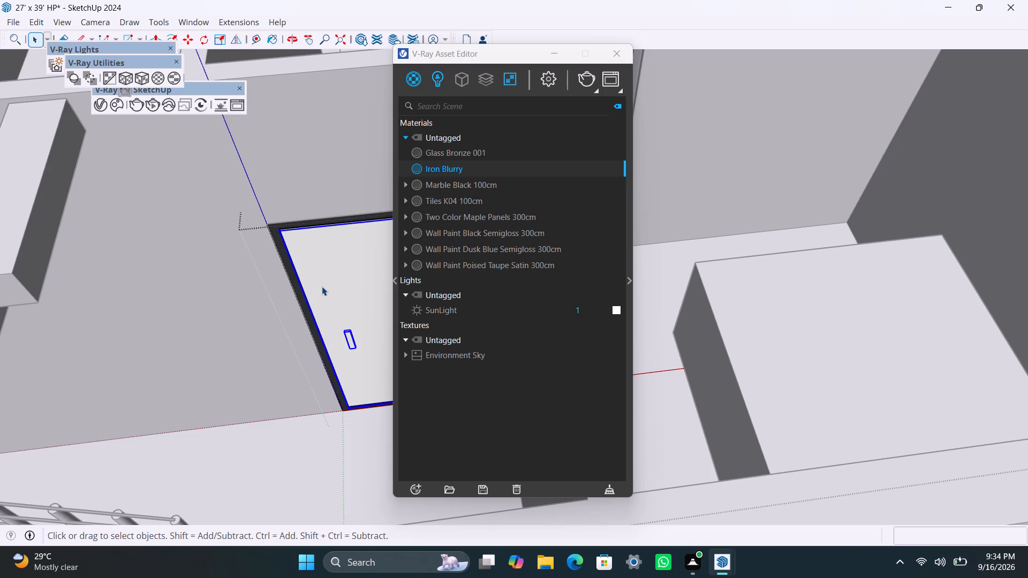
{"action": "left_click", "coordinate": [458, 217]}
{"action": "right_click", "coordinate": [458, 217]}
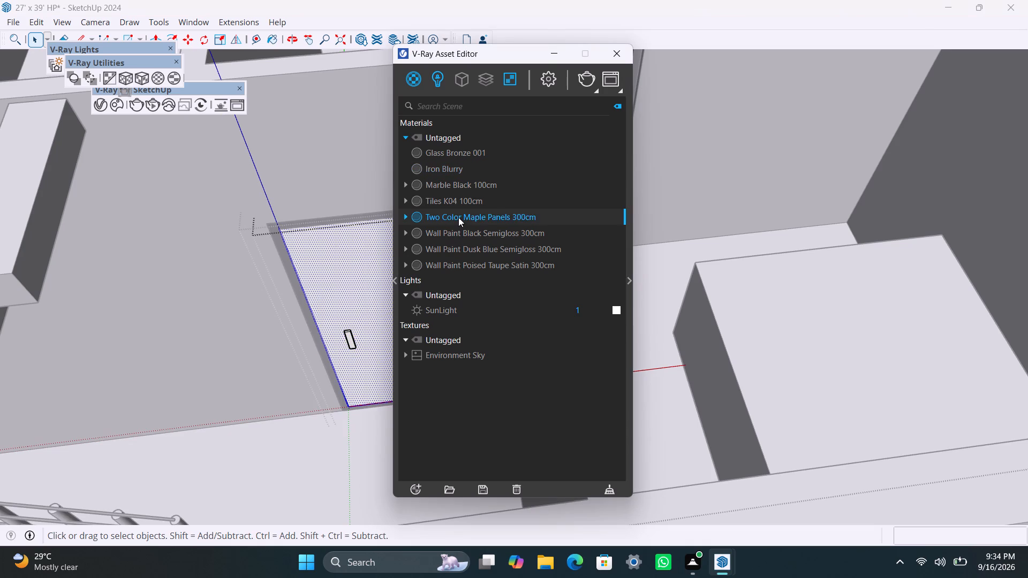
{"action": "left_click", "coordinate": [482, 249]}
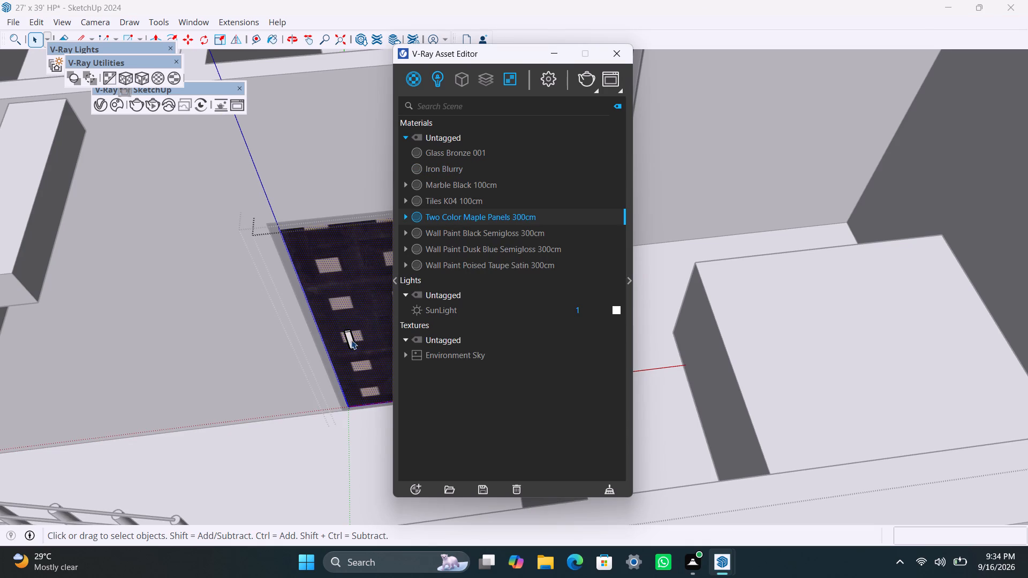
Apply the Iron Blurry material to the handle of the door beside the staircase, and leave the door group.
{"action": "left_click", "coordinate": [353, 340]}
{"action": "left_click", "coordinate": [443, 173]}
{"action": "right_click", "coordinate": [442, 172]}
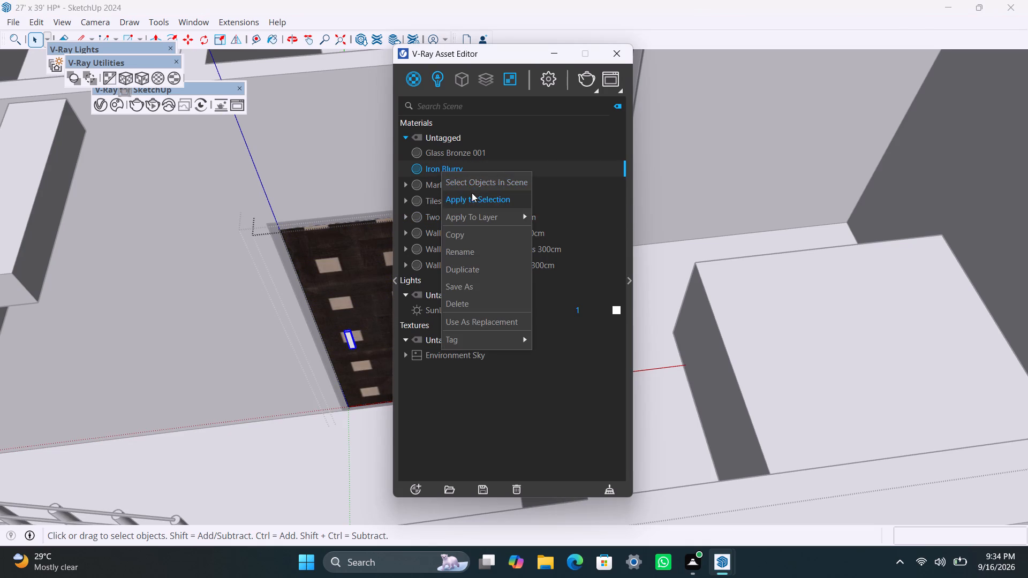
{"action": "left_click_drag", "start_coordinate": [473, 195], "coordinate": [474, 202]}
{"action": "scroll", "coordinate": [349, 195], "scroll_direction": "down", "scroll_amount": 4}
{"action": "middle_click_drag", "start_coordinate": [298, 208], "coordinate": [240, 521]}
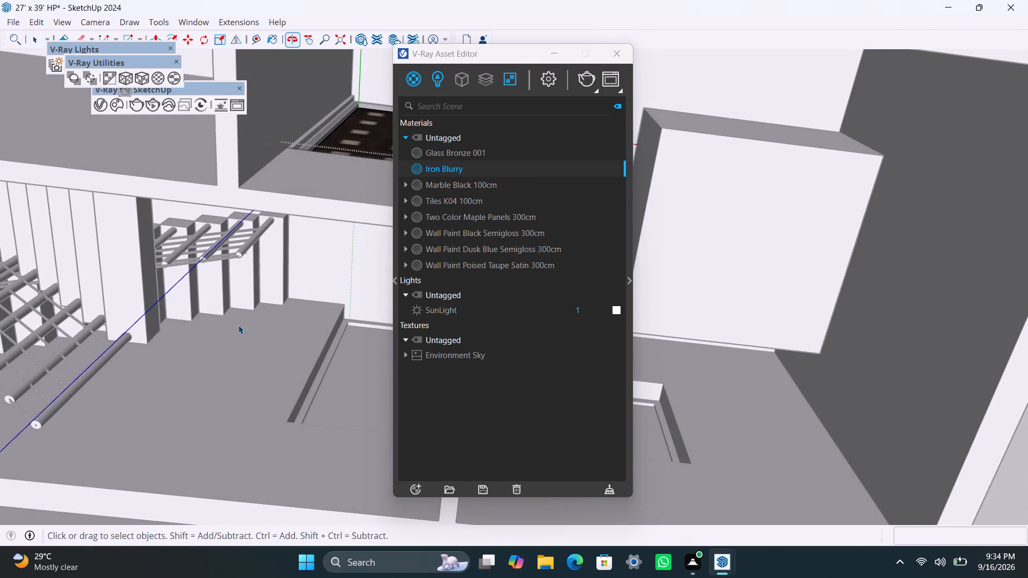
{"action": "left_click", "coordinate": [299, 302]}
{"action": "scroll", "coordinate": [304, 331], "scroll_direction": "down", "scroll_amount": 5}
{"action": "middle_click_drag", "start_coordinate": [284, 398], "coordinate": [333, 143]}
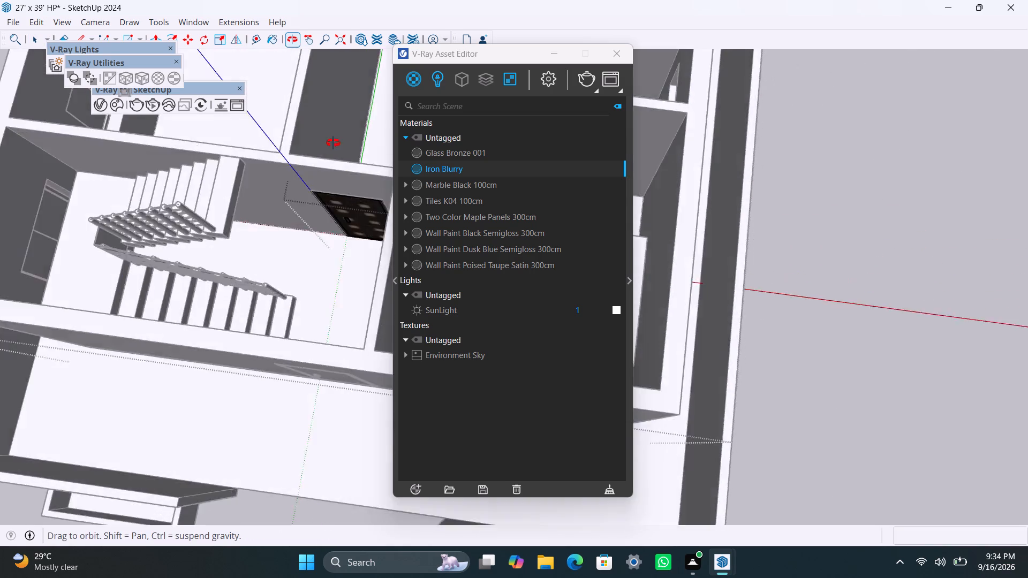
{"action": "middle_click_drag", "start_coordinate": [333, 143], "coordinate": [389, 52]}
{"action": "scroll", "coordinate": [326, 389], "scroll_direction": "down", "scroll_amount": 3}
{"action": "middle_click_drag", "start_coordinate": [327, 392], "coordinate": [323, 311]}
{"action": "left_click", "coordinate": [324, 398]}
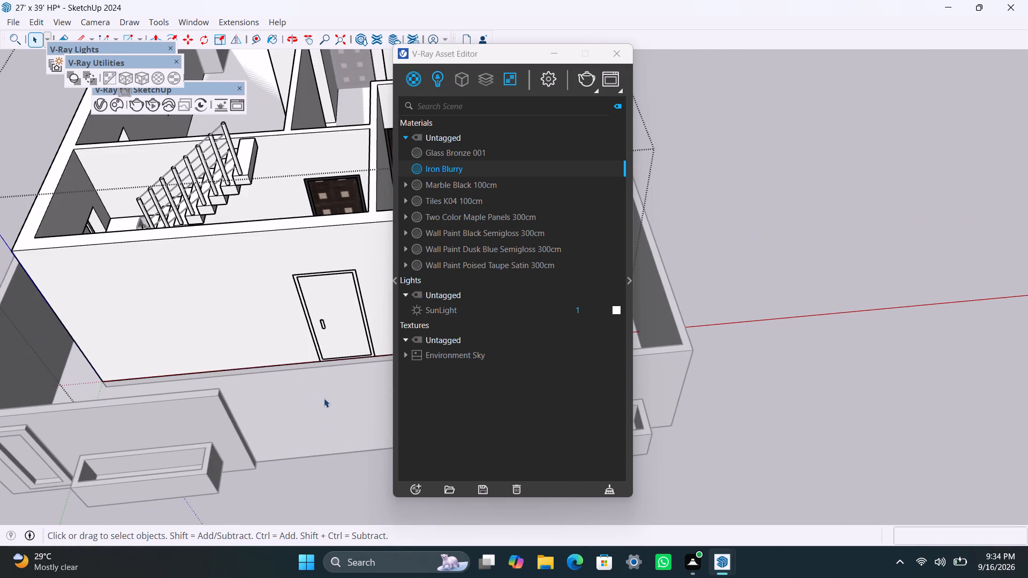
Apply the Iron Blurry material to the frame of the entrance door in the front exterior wall.
{"action": "scroll", "coordinate": [314, 338], "scroll_direction": "up", "scroll_amount": 6}
{"action": "triple_click", "coordinate": [314, 334]}
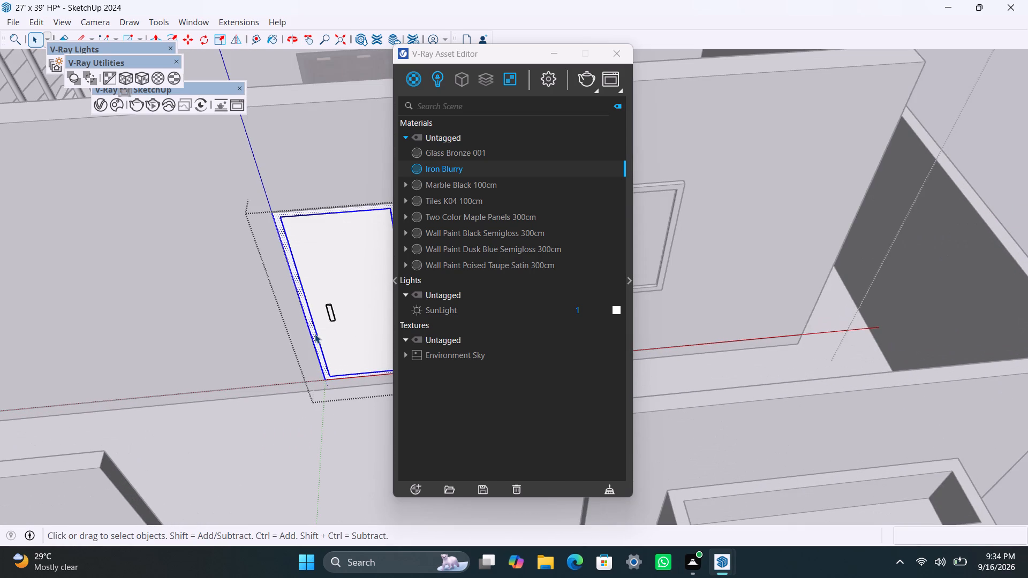
{"action": "right_click", "coordinate": [447, 170]}
{"action": "left_click", "coordinate": [470, 200]}
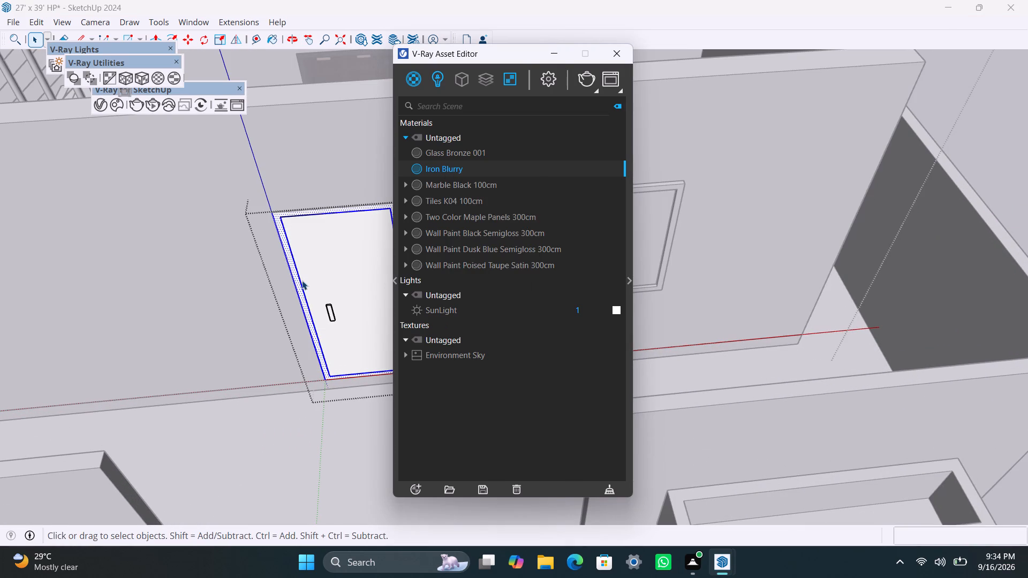
{"action": "left_click", "coordinate": [302, 280]}
Apply the Two Color Maple Panels 300cm material to the panel of the front entrance door.
{"action": "left_click", "coordinate": [369, 255]}
{"action": "triple_click", "coordinate": [362, 254]}
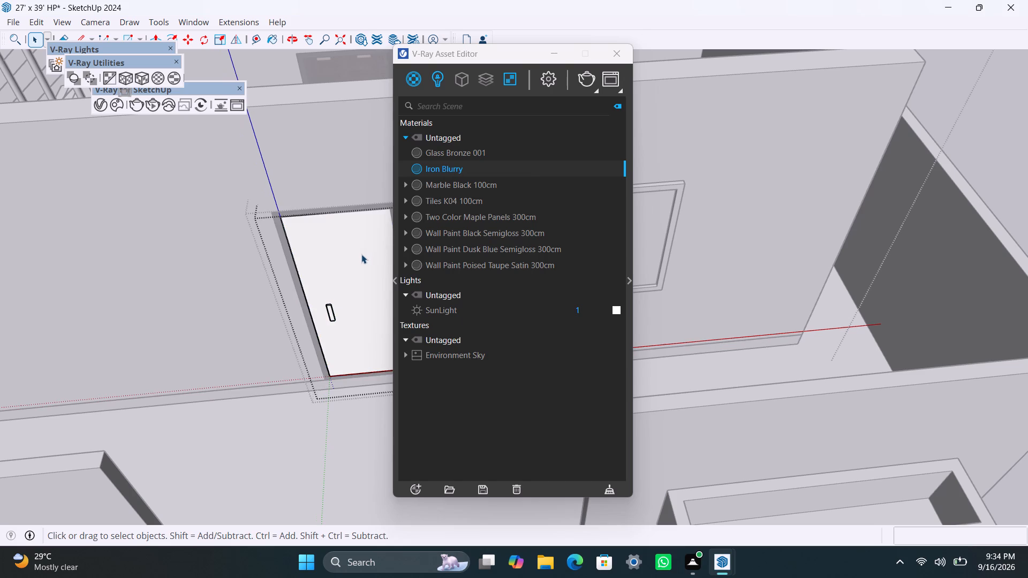
{"action": "right_click", "coordinate": [467, 215]}
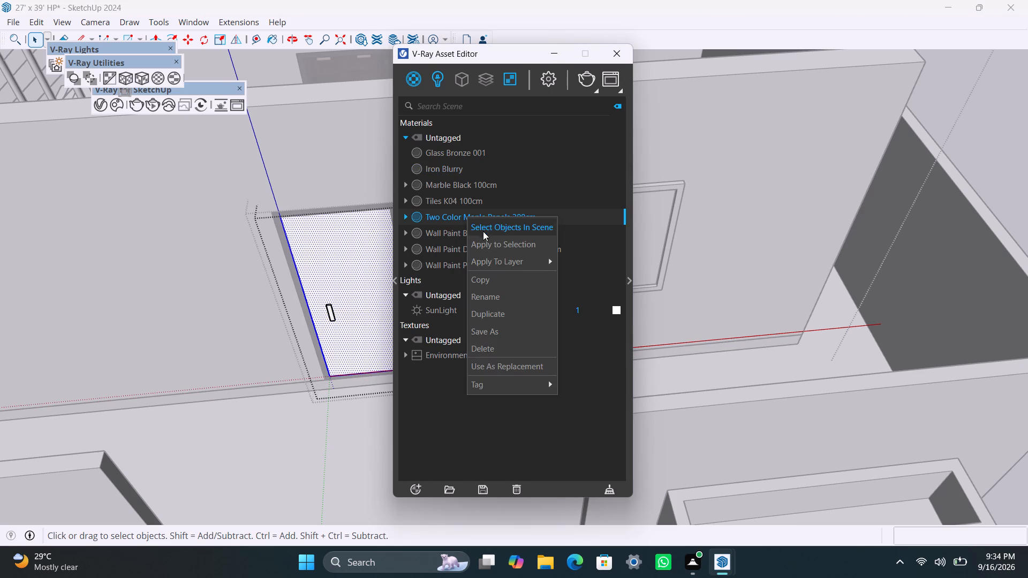
{"action": "left_click", "coordinate": [486, 244]}
Apply the Iron Blurry material to the handle of the front entrance door, and leave the door group.
{"action": "left_click", "coordinate": [333, 313]}
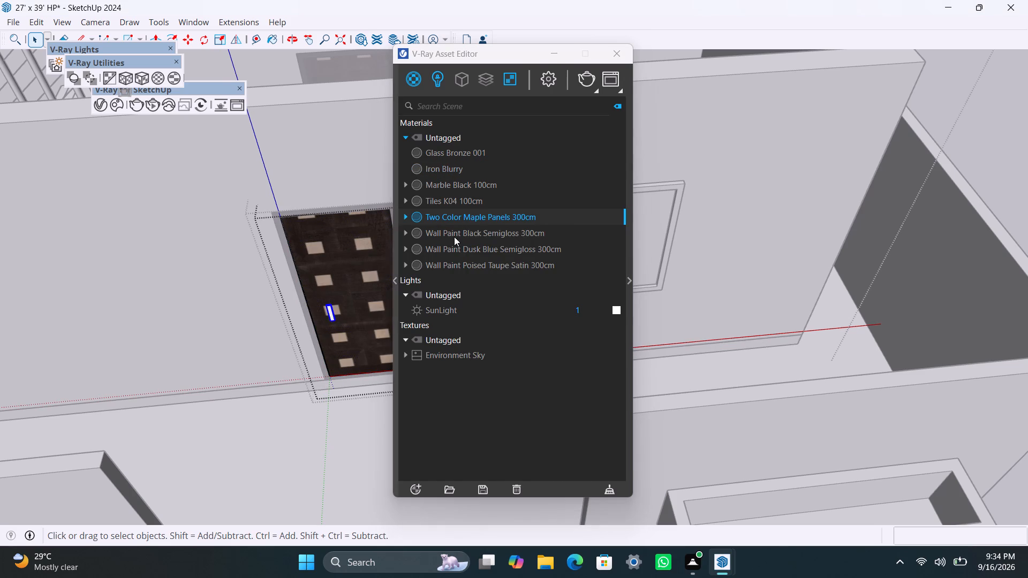
{"action": "left_click", "coordinate": [451, 170]}
{"action": "right_click", "coordinate": [451, 170]}
{"action": "left_click", "coordinate": [478, 199]}
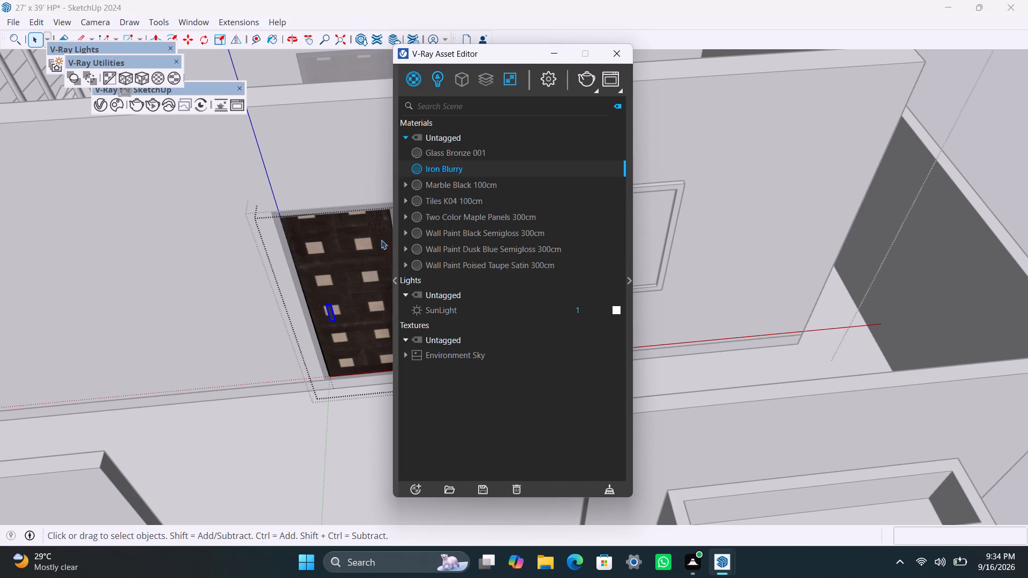
{"action": "scroll", "coordinate": [319, 224], "scroll_direction": "down", "scroll_amount": 3}
{"action": "middle_click_drag", "start_coordinate": [316, 223], "coordinate": [280, 571]}
{"action": "scroll", "coordinate": [280, 571], "scroll_direction": "down", "scroll_amount": 1}
{"action": "left_click", "coordinate": [347, 464]}
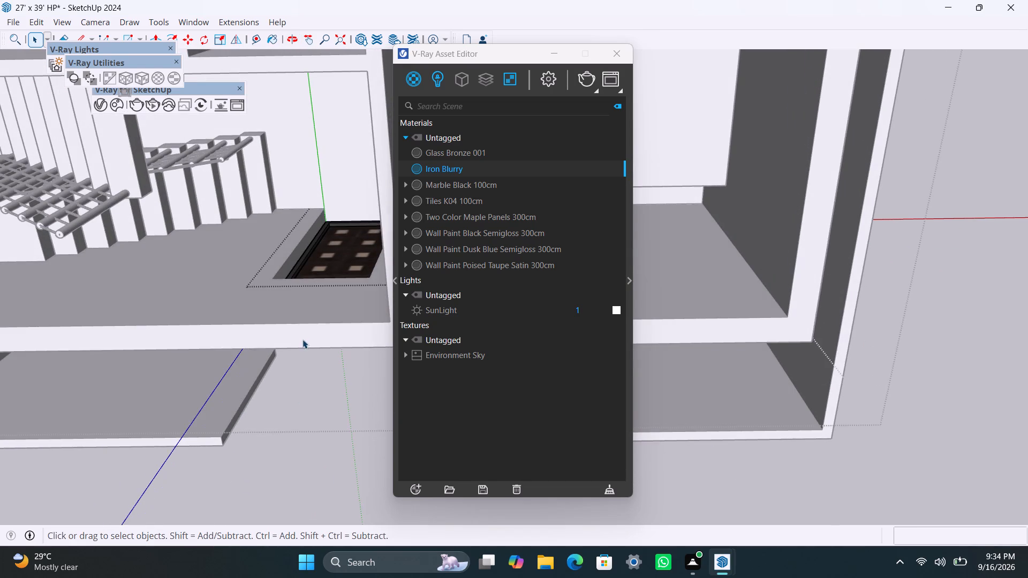
{"action": "scroll", "coordinate": [303, 340], "scroll_direction": "up", "scroll_amount": 1}
{"action": "middle_click_drag", "start_coordinate": [313, 399], "coordinate": [298, 82]}
{"action": "scroll", "coordinate": [294, 266], "scroll_direction": "down", "scroll_amount": 10}
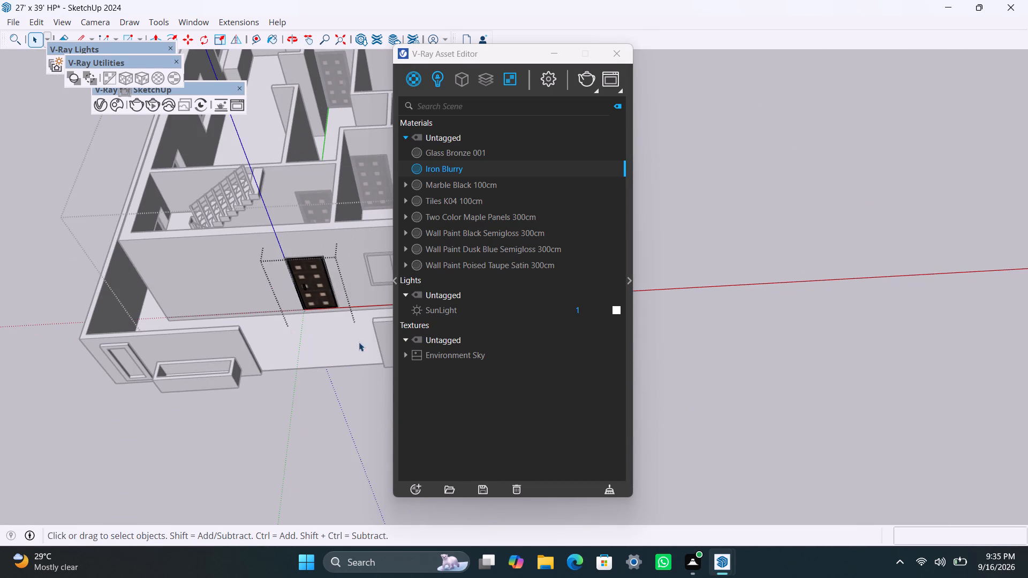
{"action": "double_click", "coordinate": [783, 255]}
Examine the ground-floor doors from different angles to check which ones have their materials.
{"action": "scroll", "coordinate": [383, 323], "scroll_direction": "down", "scroll_amount": 4}
{"action": "middle_click_drag", "start_coordinate": [254, 337], "coordinate": [227, 438], "text": "shift"}
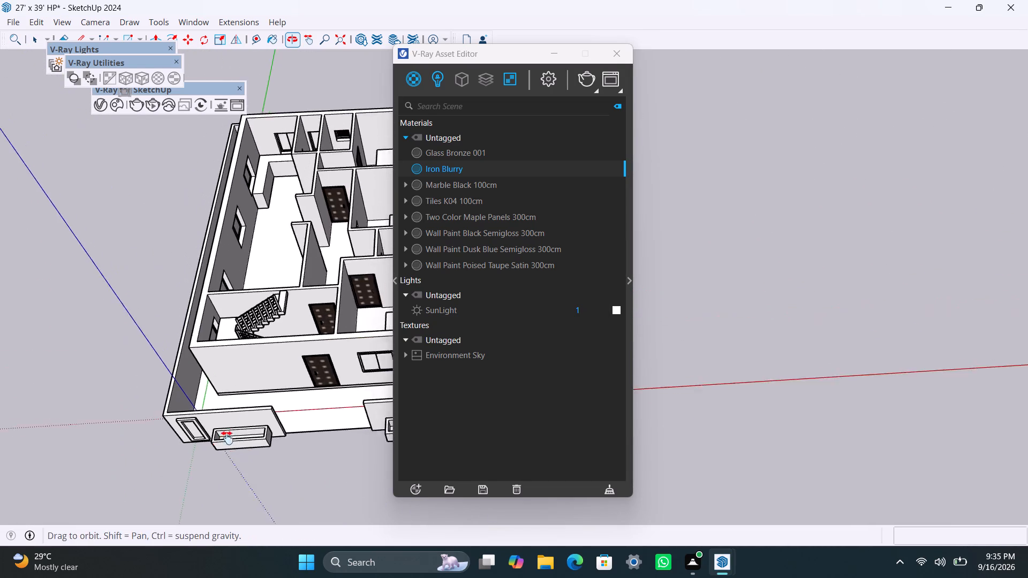
{"action": "middle_click_drag", "start_coordinate": [227, 438], "coordinate": [206, 467], "text": "shift"}
{"action": "scroll", "coordinate": [305, 357], "scroll_direction": "up", "scroll_amount": 2}
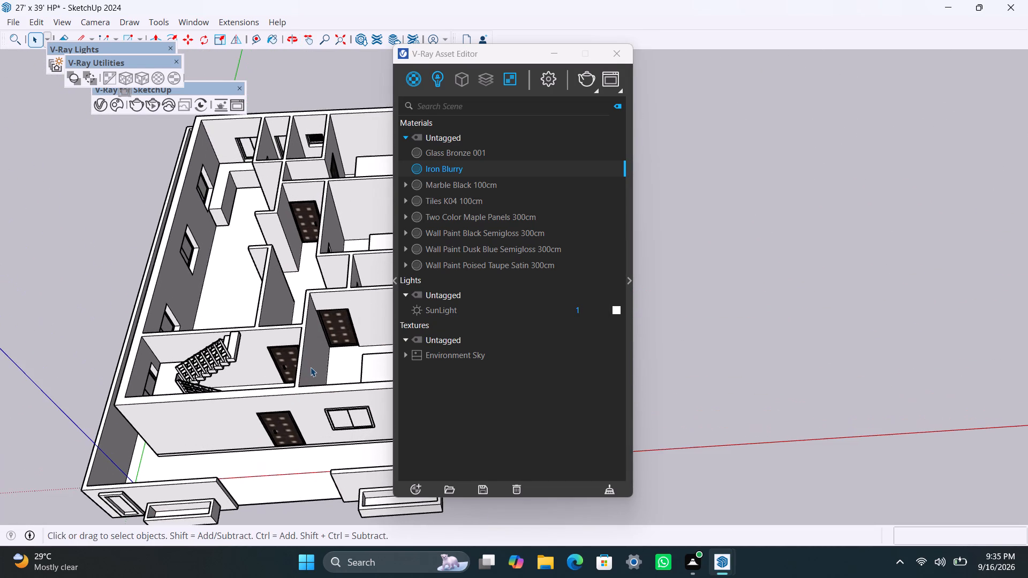
{"action": "middle_click_drag", "start_coordinate": [308, 379], "coordinate": [747, 354], "text": "shift"}
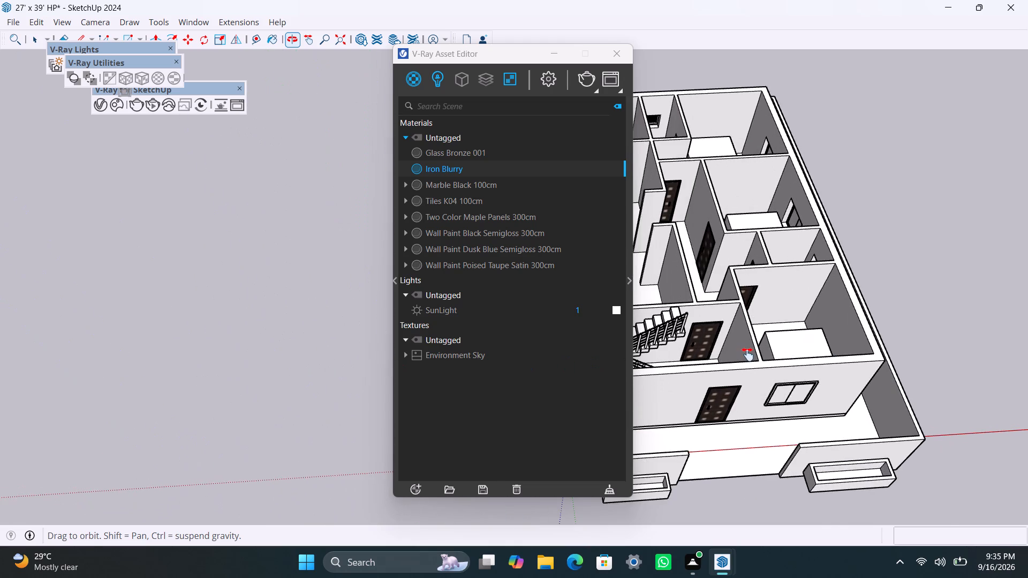
{"action": "middle_click_drag", "start_coordinate": [747, 354], "coordinate": [747, 360], "text": "shift"}
{"action": "scroll", "coordinate": [742, 357], "scroll_direction": "up", "scroll_amount": 3}
{"action": "scroll", "coordinate": [774, 257], "scroll_direction": "down", "scroll_amount": 3}
{"action": "middle_click_drag", "start_coordinate": [772, 330], "coordinate": [763, 318]}
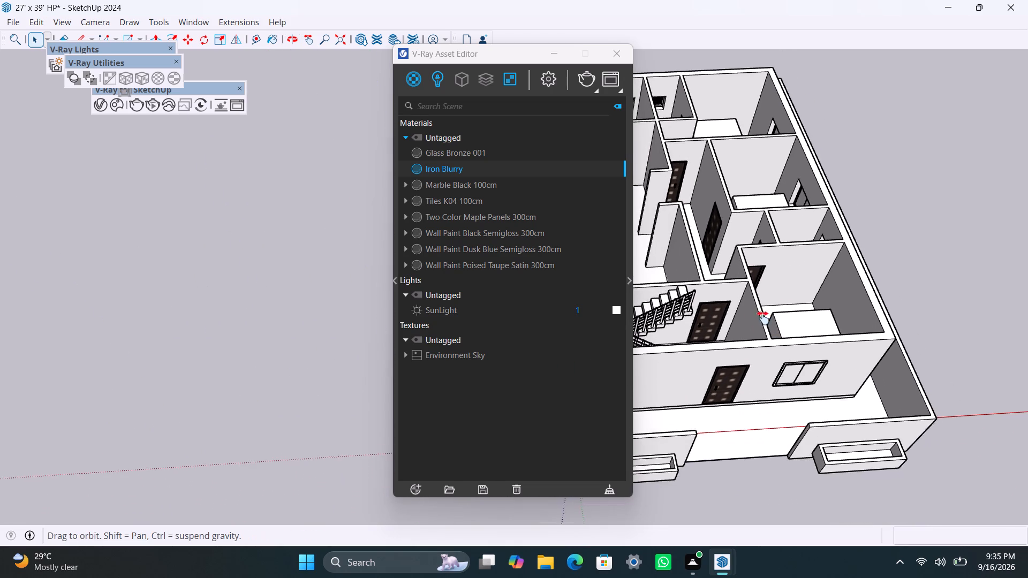
{"action": "middle_click_drag", "start_coordinate": [763, 318], "coordinate": [324, 344]}
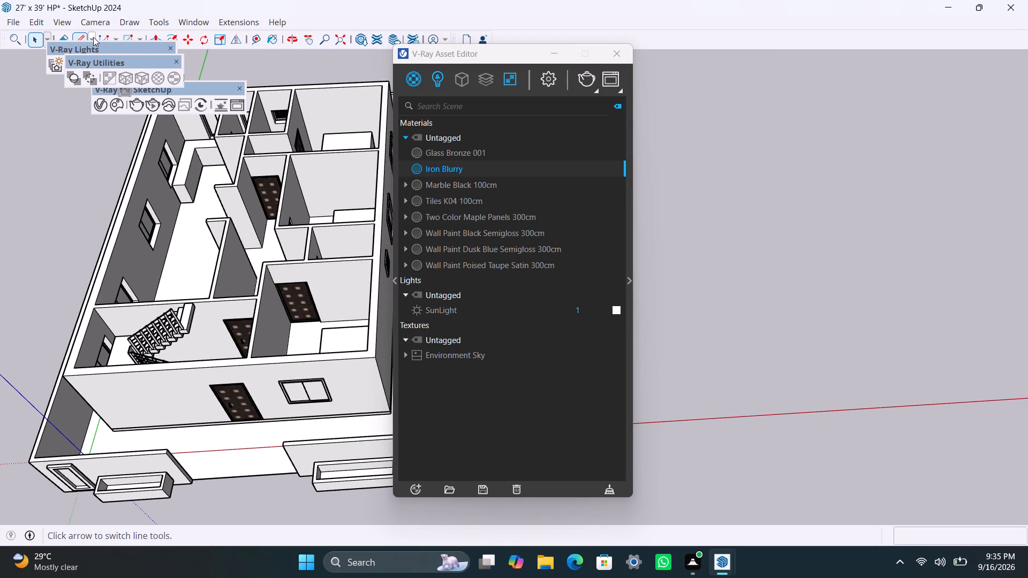
Unhide all hidden objects to bring back the roof slab and upper structures of the house.
{"action": "left_click", "coordinate": [40, 21]}
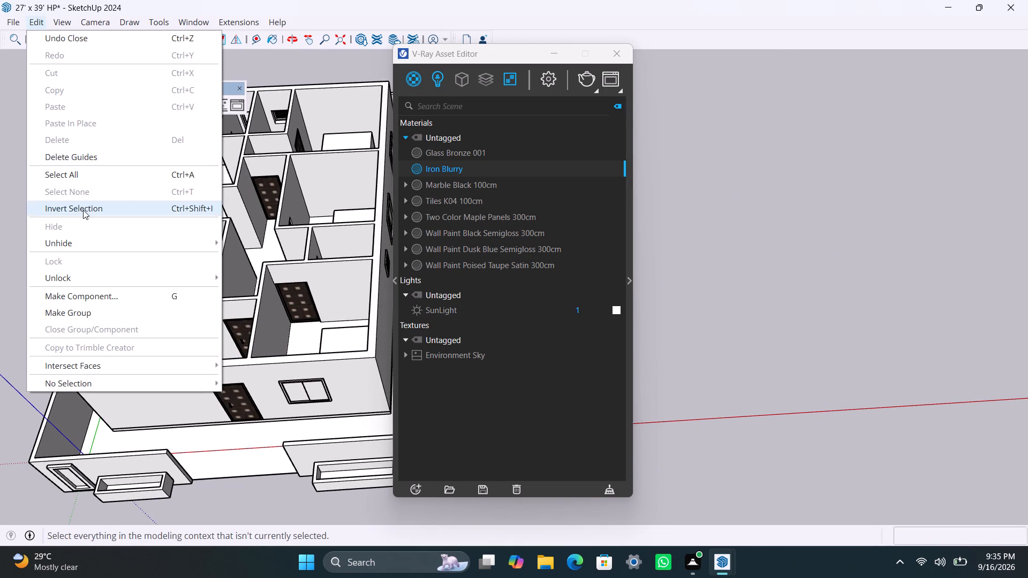
{"action": "left_click", "coordinate": [82, 244]}
{"action": "left_click", "coordinate": [266, 270]}
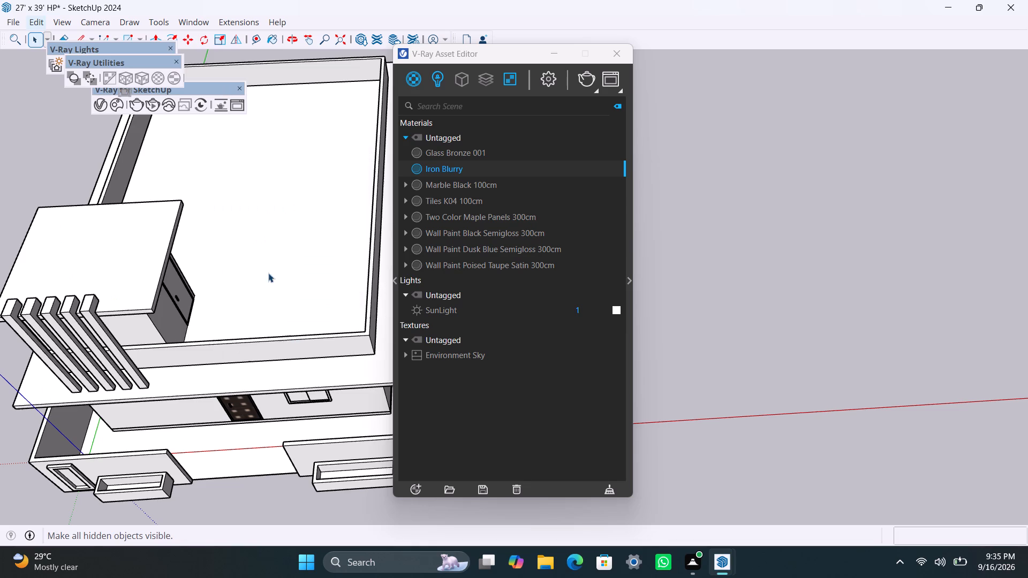
Apply the Iron Blurry material to the frame of the rooftop stair room's door.
{"action": "left_click", "coordinate": [719, 307]}
{"action": "scroll", "coordinate": [211, 297], "scroll_direction": "up", "scroll_amount": 2}
{"action": "middle_click_drag", "start_coordinate": [323, 288], "coordinate": [107, 323]}
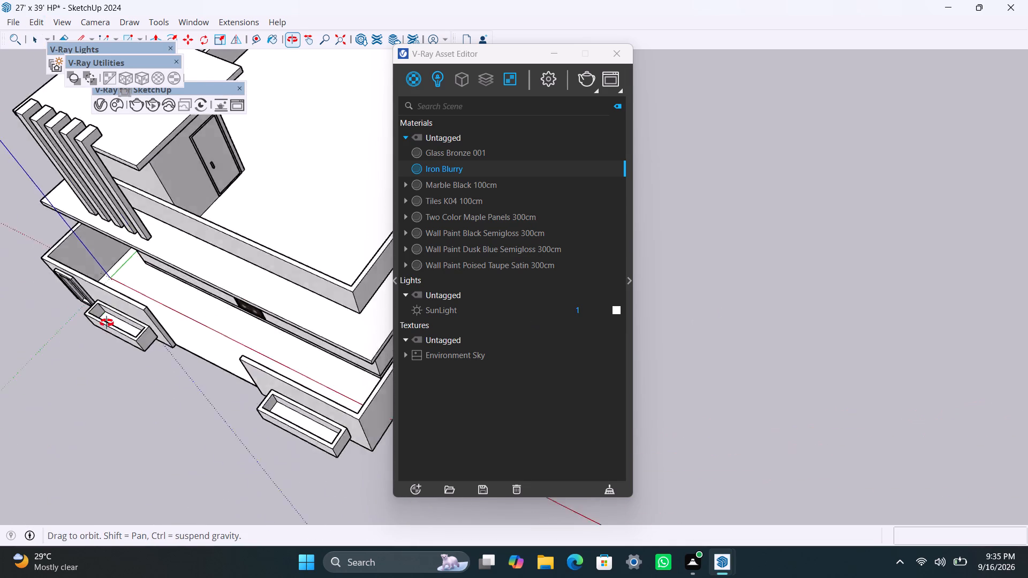
{"action": "middle_click_drag", "start_coordinate": [107, 323], "coordinate": [102, 315]}
{"action": "scroll", "coordinate": [207, 132], "scroll_direction": "up", "scroll_amount": 1}
{"action": "middle_click_drag", "start_coordinate": [269, 120], "coordinate": [315, 292]}
{"action": "scroll", "coordinate": [283, 294], "scroll_direction": "up", "scroll_amount": 9}
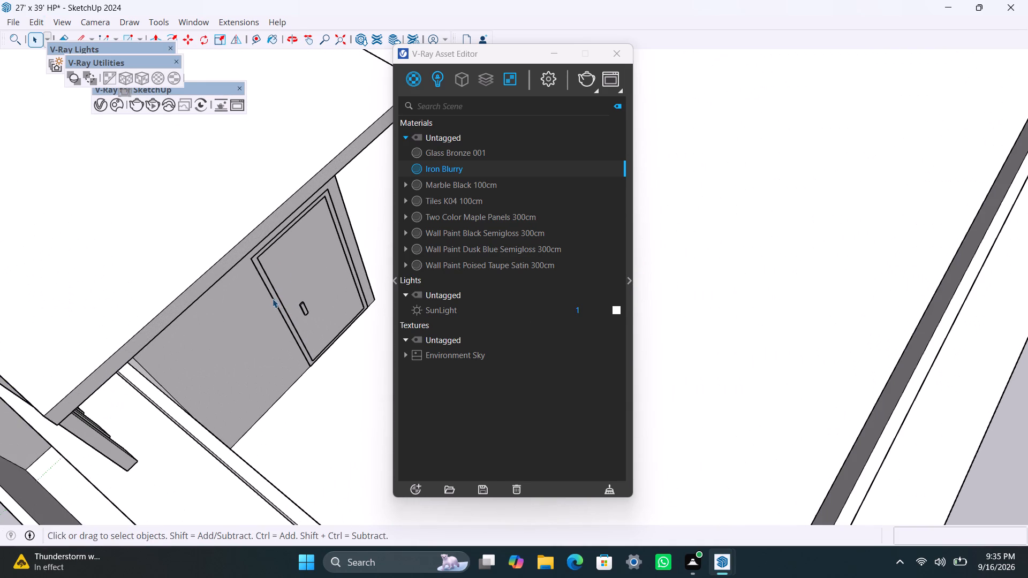
{"action": "triple_click", "coordinate": [270, 285]}
{"action": "triple_click", "coordinate": [270, 285]}
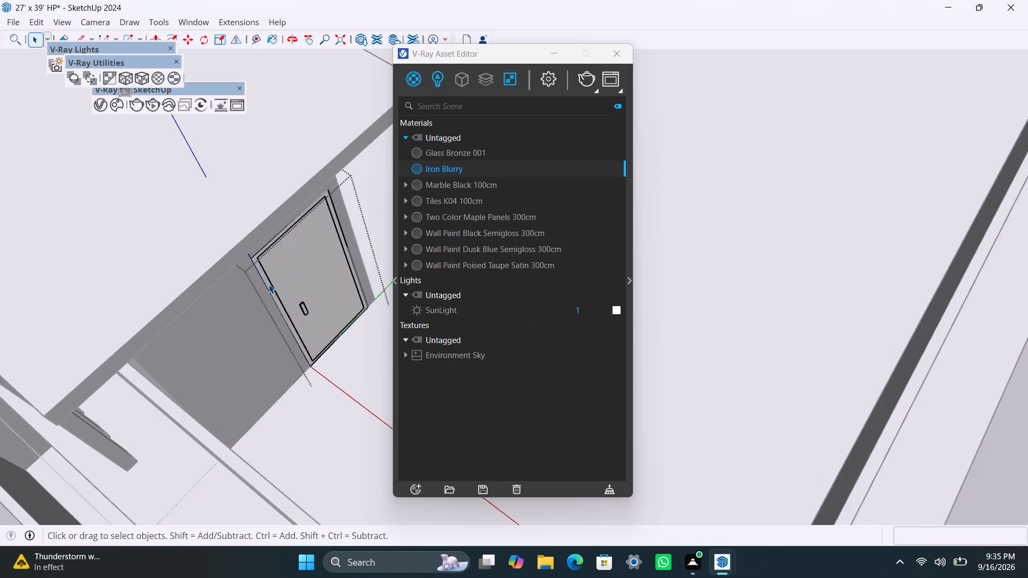
{"action": "left_click", "coordinate": [269, 284]}
{"action": "scroll", "coordinate": [269, 284], "scroll_direction": "up", "scroll_amount": 4}
{"action": "right_click", "coordinate": [464, 172]}
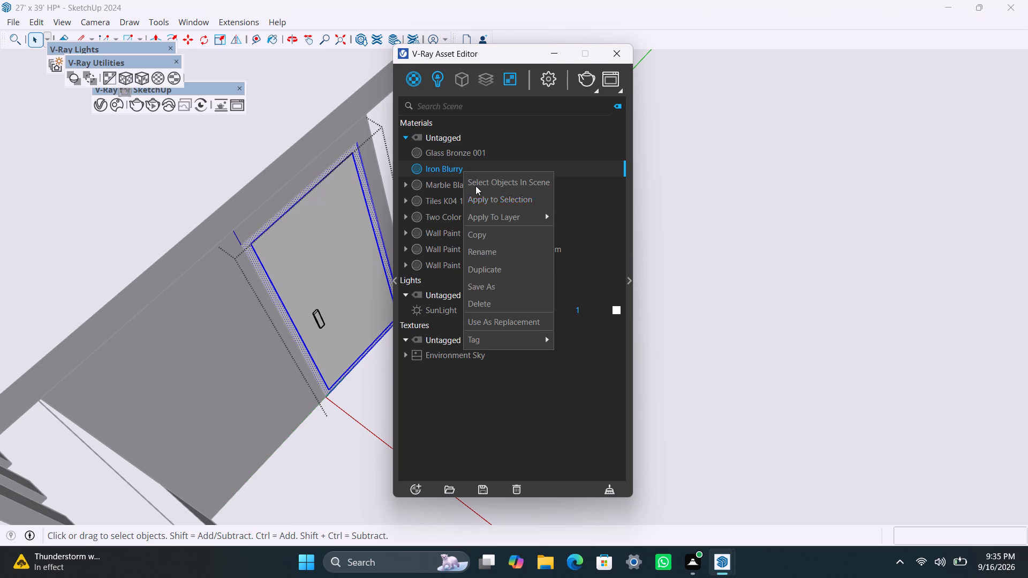
{"action": "left_click", "coordinate": [490, 195]}
Apply the Two Color Maple Panels 300cm material to the panel of the rooftop stair room's door.
{"action": "left_click", "coordinate": [327, 246]}
{"action": "triple_click", "coordinate": [303, 246]}
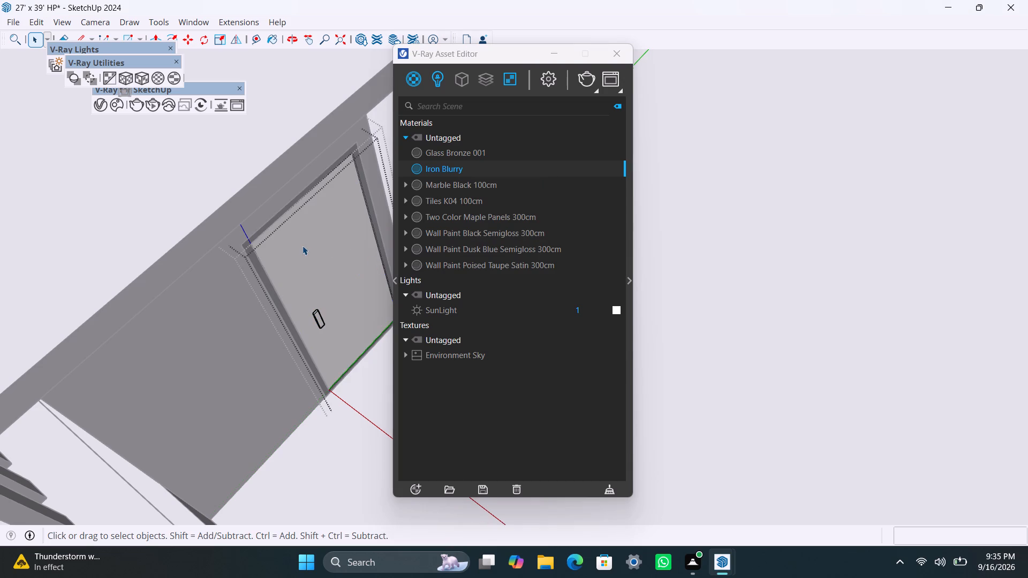
{"action": "left_click", "coordinate": [449, 217]}
{"action": "right_click", "coordinate": [449, 217]}
{"action": "left_click", "coordinate": [465, 242]}
Apply the Iron Blurry material to the handle of the rooftop door, and leave the nested groups.
{"action": "left_click", "coordinate": [320, 317]}
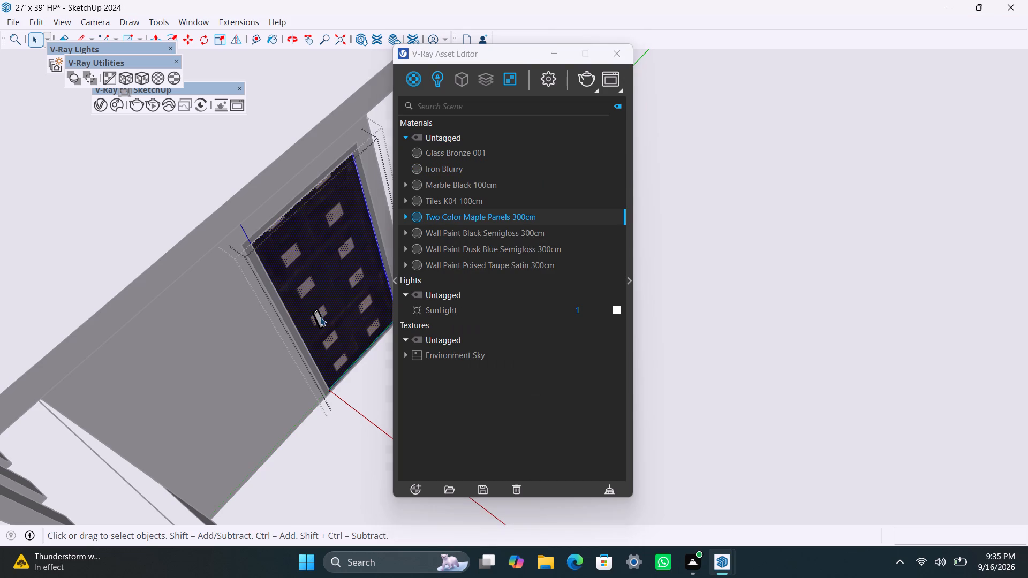
{"action": "left_click", "coordinate": [457, 170]}
{"action": "right_click", "coordinate": [457, 170]}
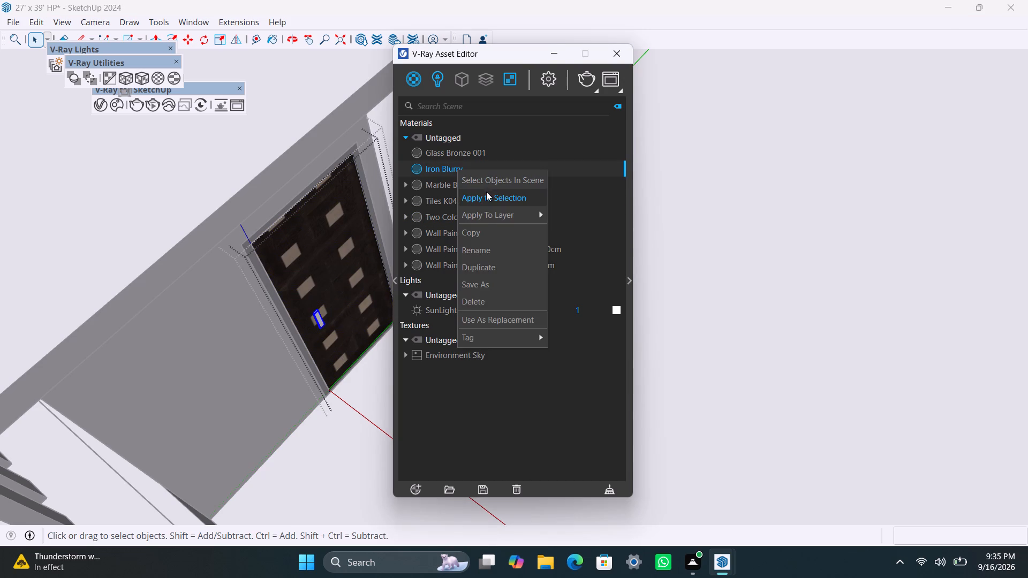
{"action": "left_click", "coordinate": [487, 192]}
{"action": "scroll", "coordinate": [335, 310], "scroll_direction": "down", "scroll_amount": 15}
{"action": "middle_click_drag", "start_coordinate": [311, 370], "coordinate": [467, 273]}
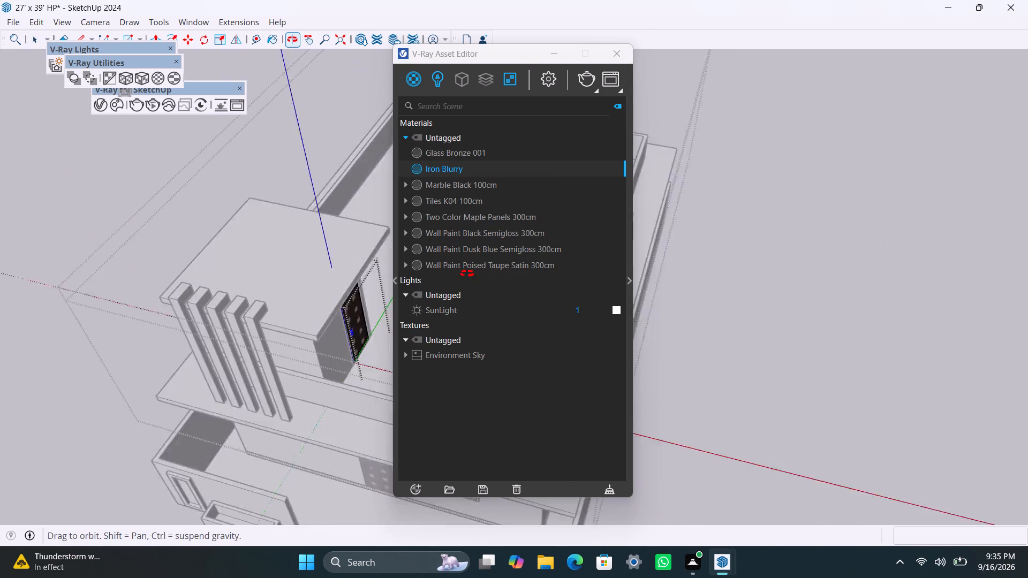
{"action": "middle_click_drag", "start_coordinate": [467, 273], "coordinate": [472, 272]}
{"action": "left_click", "coordinate": [779, 244]}
{"action": "left_click", "coordinate": [776, 246]}
{"action": "left_click", "coordinate": [773, 250]}
{"action": "scroll", "coordinate": [400, 359], "scroll_direction": "down", "scroll_amount": 5}
{"action": "middle_click_drag", "start_coordinate": [300, 353], "coordinate": [267, 249], "text": "shift"}
{"action": "scroll", "coordinate": [251, 299], "scroll_direction": "down", "scroll_amount": 6}
{"action": "middle_click_drag", "start_coordinate": [241, 381], "coordinate": [360, 376]}
{"action": "scroll", "coordinate": [277, 333], "scroll_direction": "down", "scroll_amount": 4}
{"action": "middle_click_drag", "start_coordinate": [275, 329], "coordinate": [232, 289], "text": "shift"}
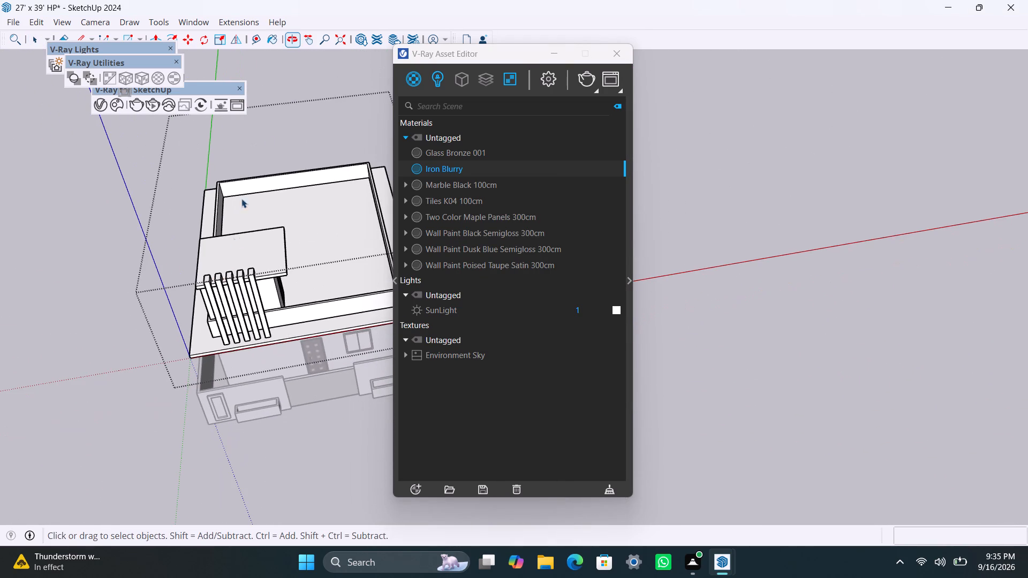
{"action": "left_click", "coordinate": [269, 126]}
{"action": "left_click", "coordinate": [259, 409]}
{"action": "double_click", "coordinate": [283, 440]}
Apply the Iron Blurry material to the frame of the two-pane window beside the front entrance door.
{"action": "scroll", "coordinate": [323, 402], "scroll_direction": "up", "scroll_amount": 3}
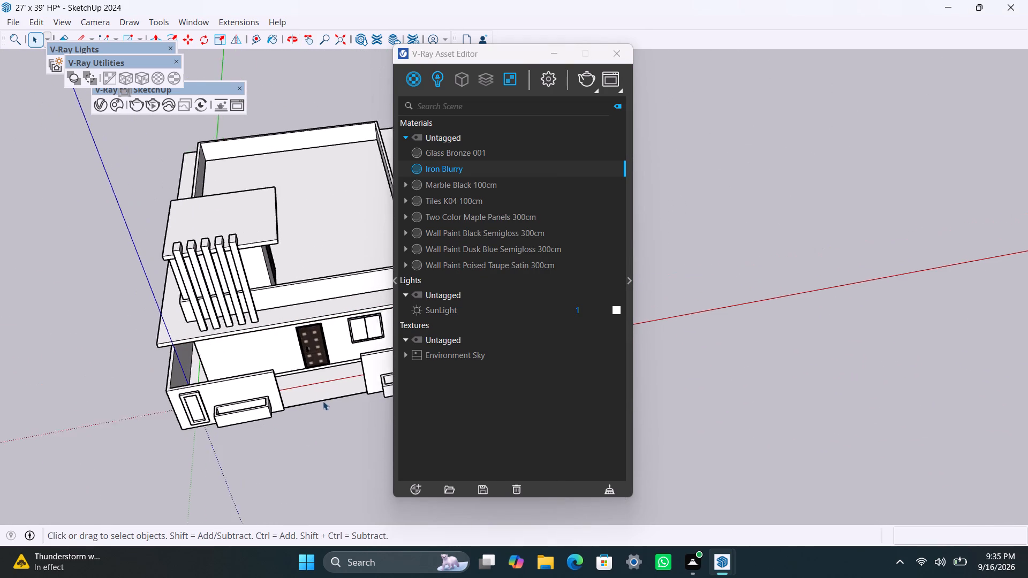
{"action": "scroll", "coordinate": [323, 401], "scroll_direction": "up", "scroll_amount": 1}
{"action": "middle_click_drag", "start_coordinate": [328, 381], "coordinate": [297, 354]}
{"action": "scroll", "coordinate": [325, 302], "scroll_direction": "up", "scroll_amount": 3}
{"action": "scroll", "coordinate": [285, 386], "scroll_direction": "up", "scroll_amount": 2}
{"action": "middle_click_drag", "start_coordinate": [335, 374], "coordinate": [246, 446], "text": "shift"}
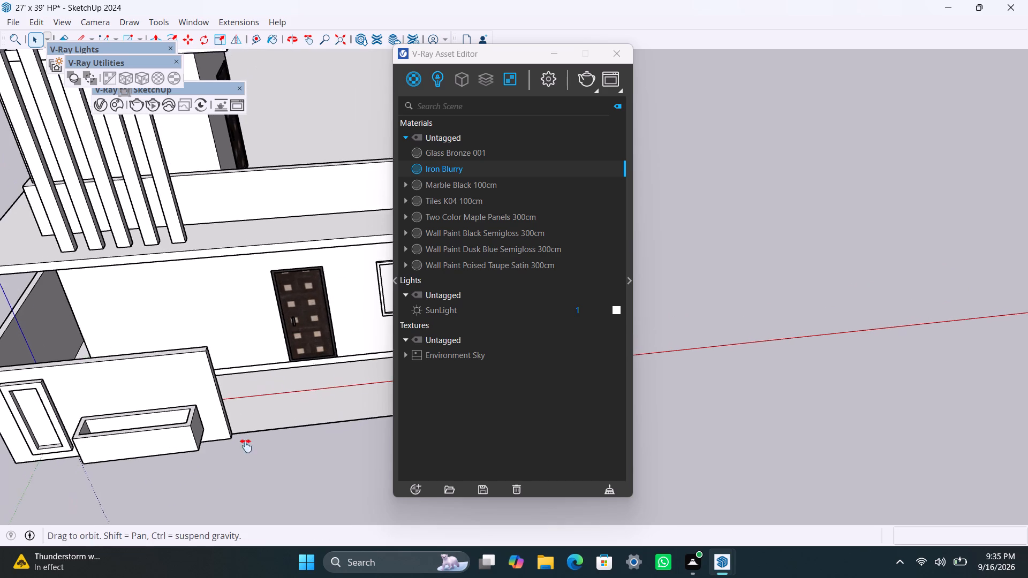
{"action": "middle_click_drag", "start_coordinate": [246, 446], "coordinate": [239, 450], "text": "shift"}
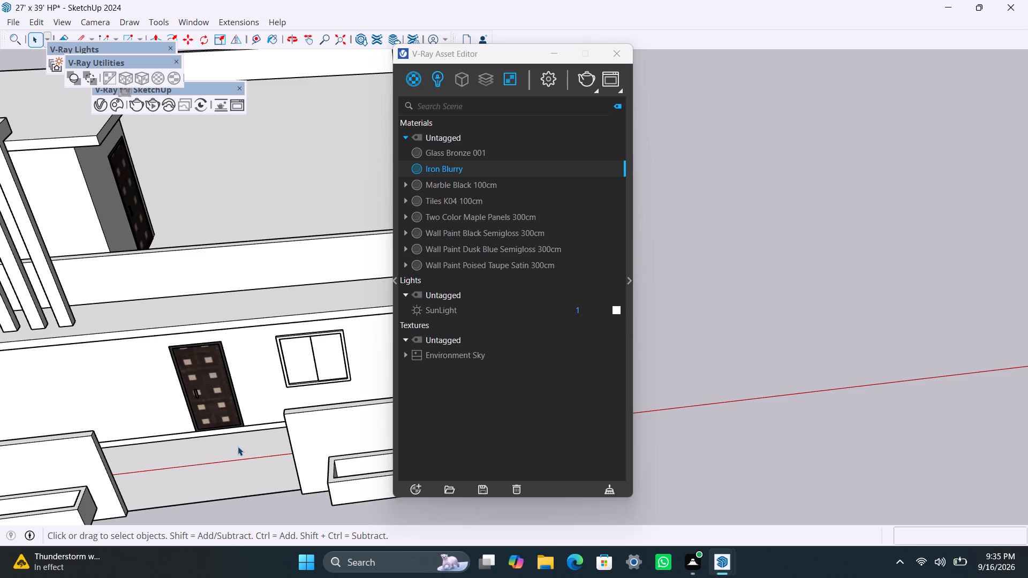
{"action": "scroll", "coordinate": [278, 356], "scroll_direction": "up", "scroll_amount": 5}
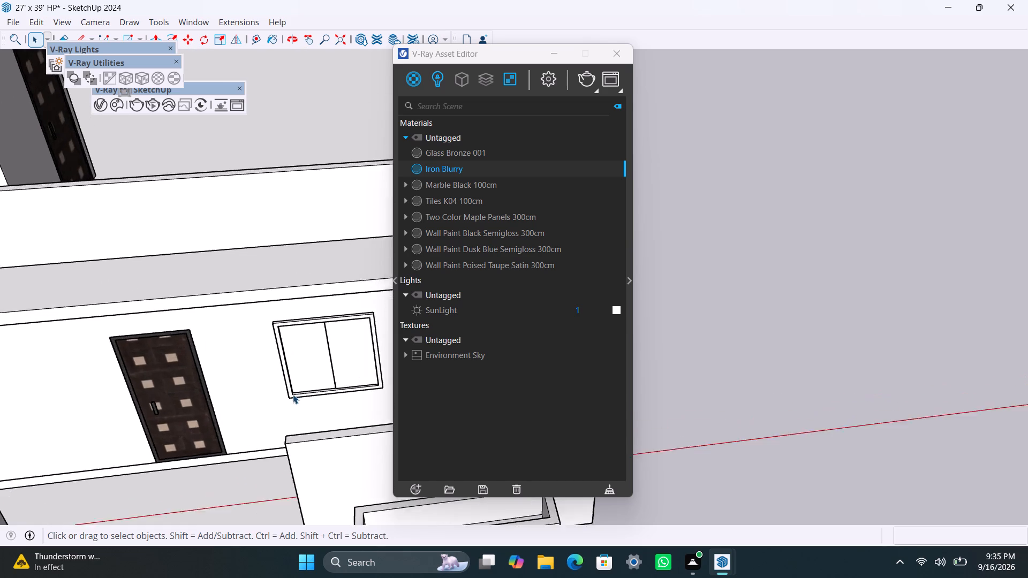
{"action": "scroll", "coordinate": [293, 394], "scroll_direction": "up", "scroll_amount": 7}
{"action": "triple_click", "coordinate": [281, 369]}
{"action": "double_click", "coordinate": [281, 369]}
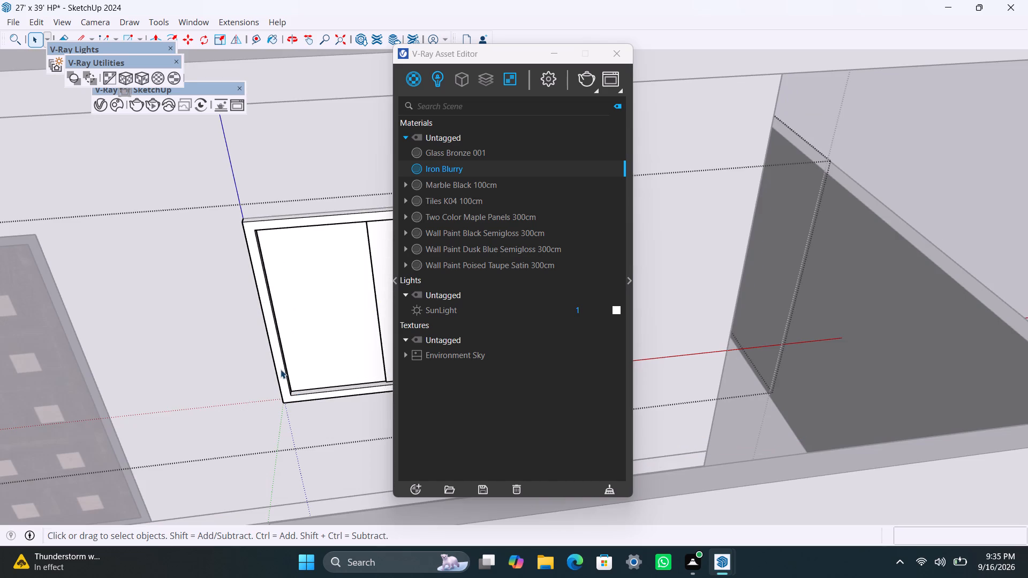
{"action": "right_click", "coordinate": [444, 170]}
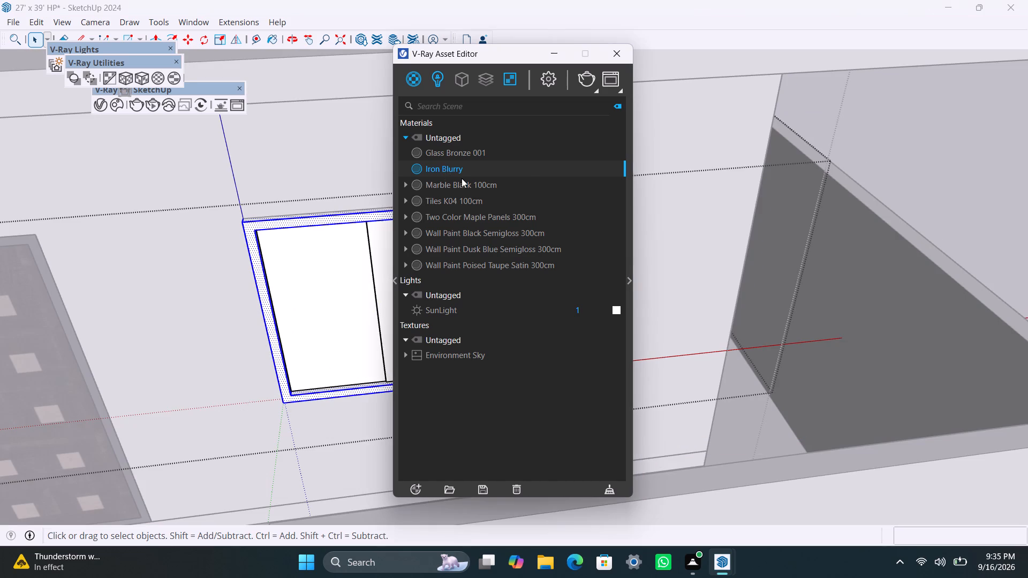
{"action": "left_click", "coordinate": [488, 200]}
Apply the Glass Bronze 001 material to the front window's pane nearest the entrance door.
{"action": "left_click", "coordinate": [314, 351]}
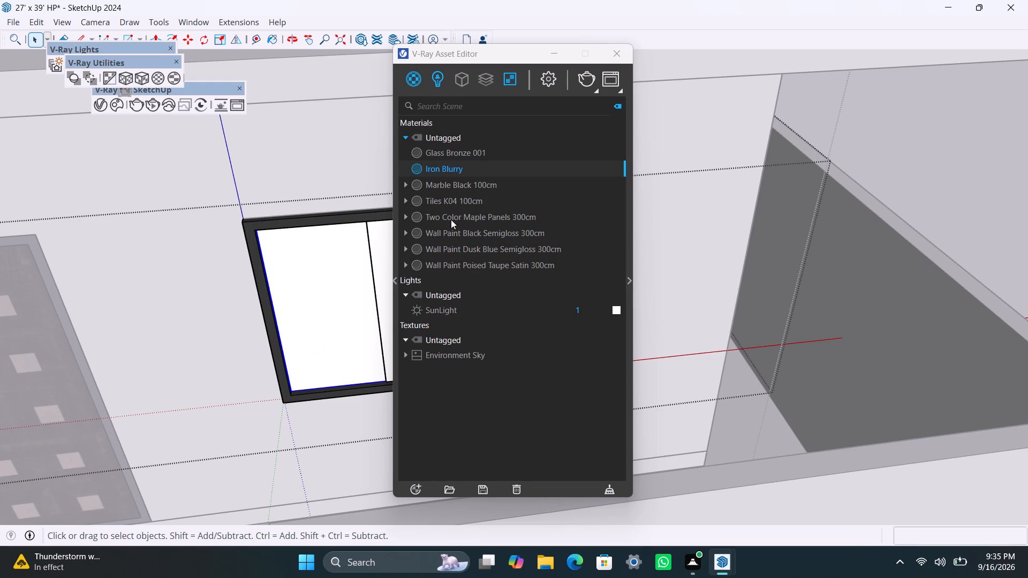
{"action": "left_click", "coordinate": [448, 154]}
{"action": "right_click", "coordinate": [448, 154]}
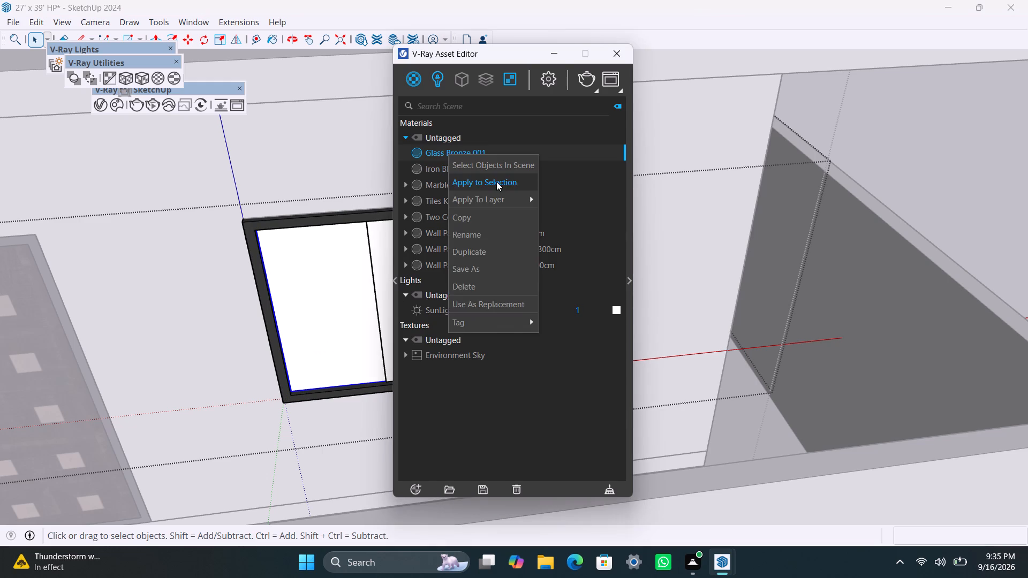
{"action": "left_click", "coordinate": [496, 181]}
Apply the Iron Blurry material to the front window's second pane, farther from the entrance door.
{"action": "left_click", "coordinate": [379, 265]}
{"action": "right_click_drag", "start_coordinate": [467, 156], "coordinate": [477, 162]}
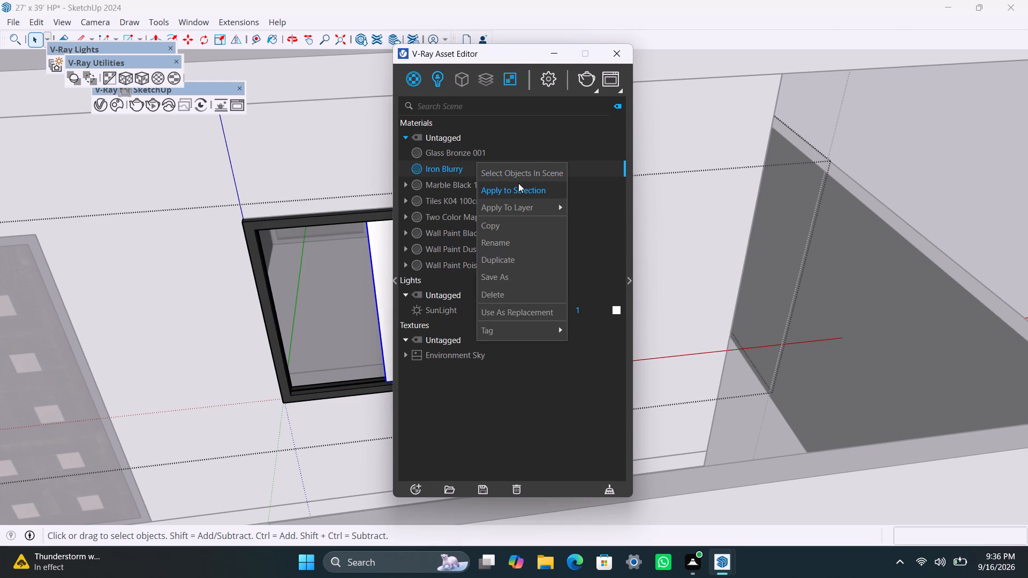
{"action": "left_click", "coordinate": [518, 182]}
Open the front window's second pane, apply the Glass Bronze 001 material to its faces, and leave the window groups.
{"action": "scroll", "coordinate": [309, 358], "scroll_direction": "down", "scroll_amount": 12}
{"action": "scroll", "coordinate": [347, 356], "scroll_direction": "up", "scroll_amount": 4}
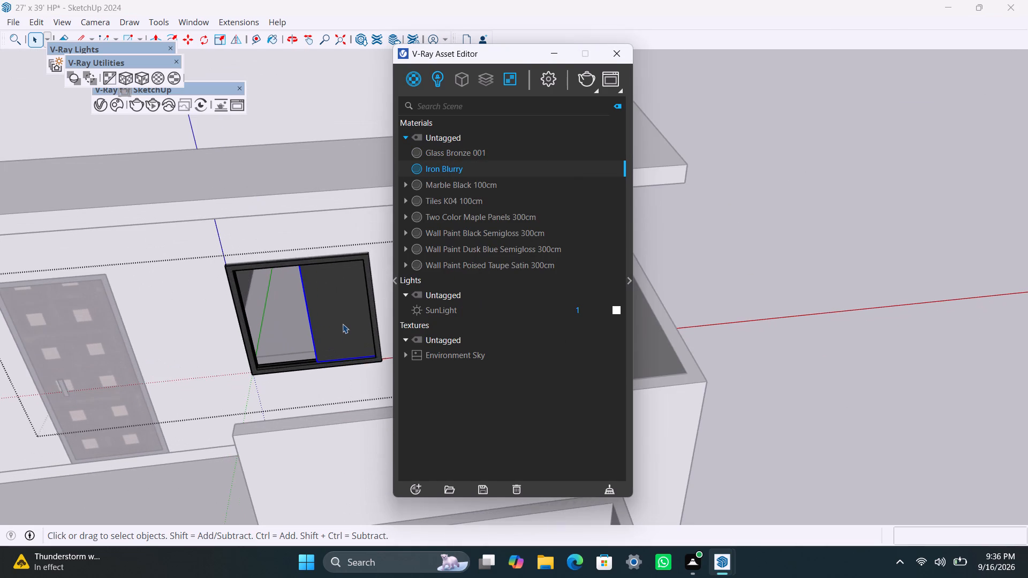
{"action": "triple_click", "coordinate": [343, 324]}
{"action": "right_click", "coordinate": [500, 168]}
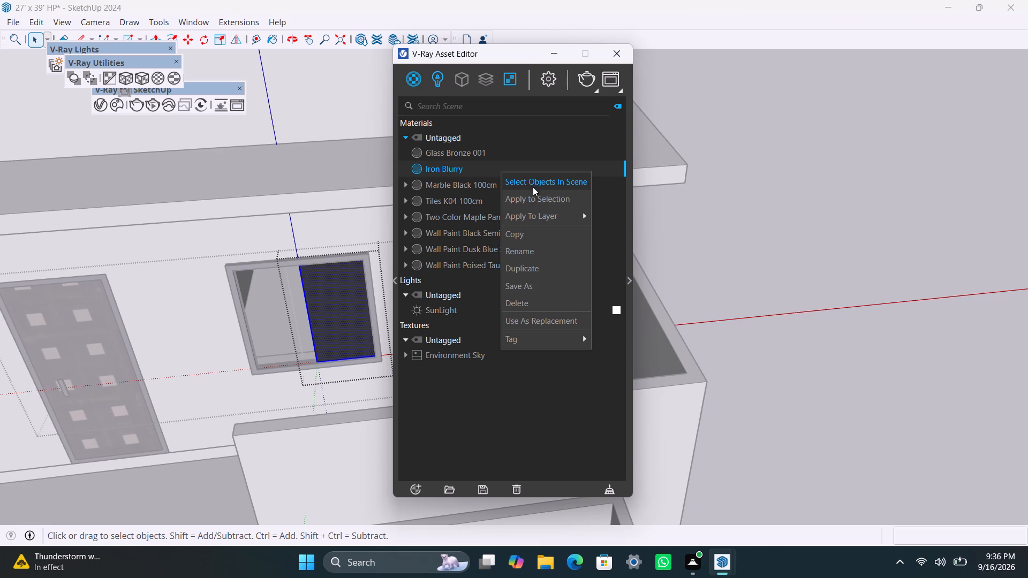
{"action": "left_click", "coordinate": [536, 196]}
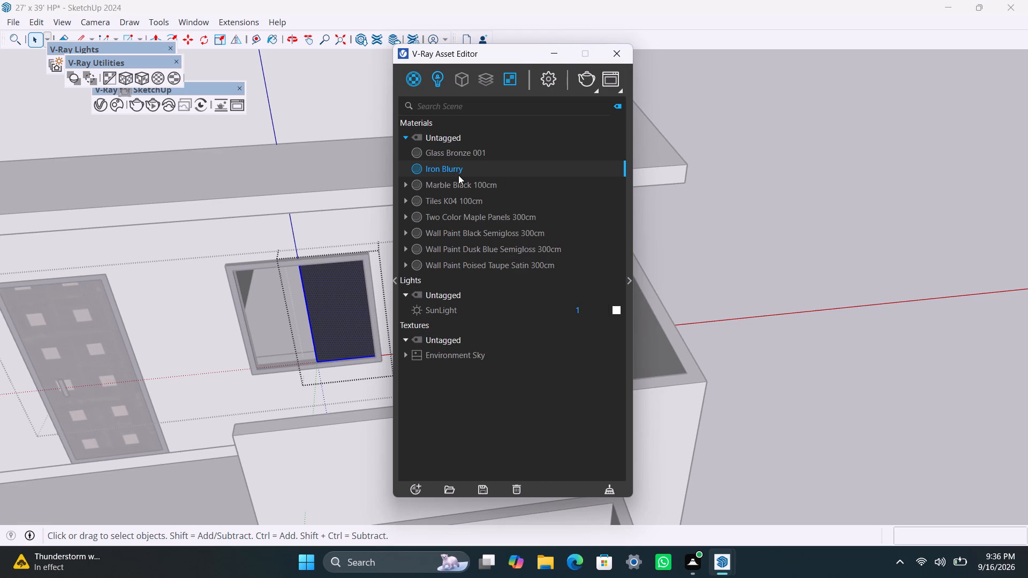
{"action": "left_click", "coordinate": [463, 150]}
{"action": "right_click", "coordinate": [463, 150]}
{"action": "left_click", "coordinate": [486, 182]}
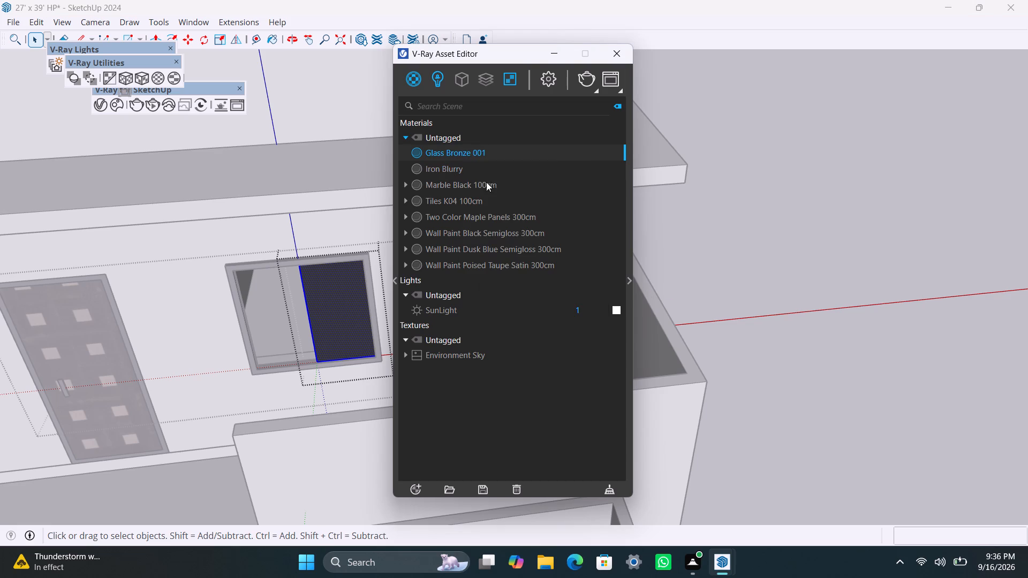
{"action": "left_click", "coordinate": [718, 244]}
{"action": "scroll", "coordinate": [255, 365], "scroll_direction": "down", "scroll_amount": 19}
{"action": "middle_click_drag", "start_coordinate": [319, 360], "coordinate": [223, 392]}
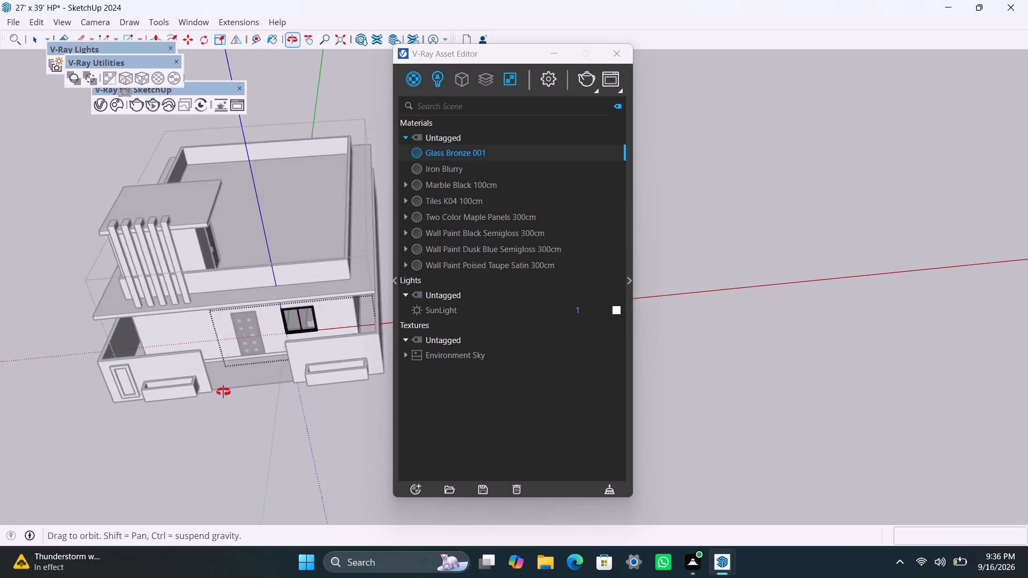
{"action": "middle_click_drag", "start_coordinate": [223, 392], "coordinate": [39, 404]}
{"action": "scroll", "coordinate": [216, 372], "scroll_direction": "down", "scroll_amount": 5}
{"action": "middle_click_drag", "start_coordinate": [244, 371], "coordinate": [130, 449]}
{"action": "left_click", "coordinate": [347, 398]}
{"action": "triple_click", "coordinate": [336, 400]}
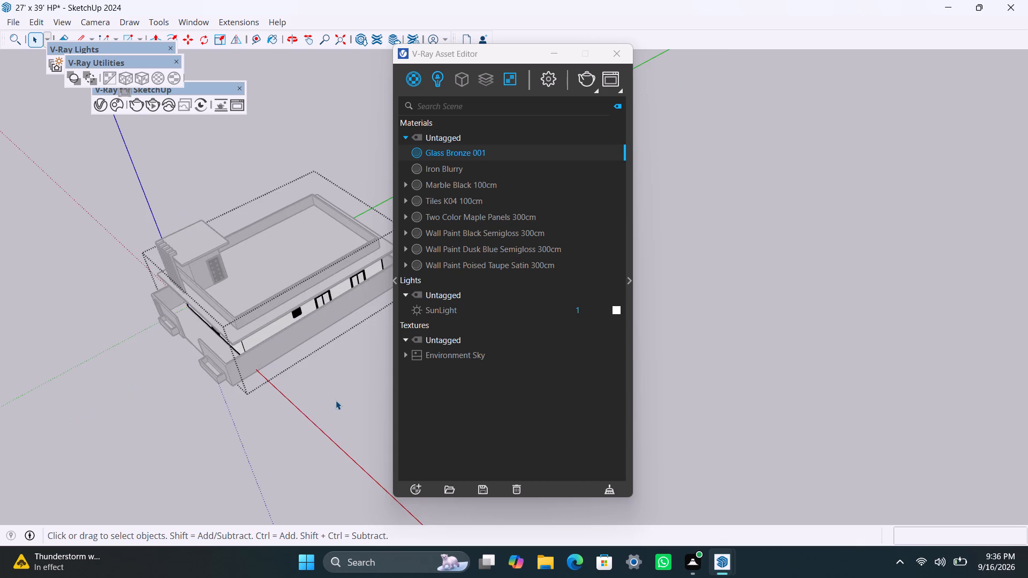
Apply the Iron Blurry material to the frame of the louvred ventilator on the house's side wall.
{"action": "scroll", "coordinate": [303, 313], "scroll_direction": "up", "scroll_amount": 10}
{"action": "middle_click_drag", "start_coordinate": [278, 339], "coordinate": [205, 290]}
{"action": "scroll", "coordinate": [228, 287], "scroll_direction": "up", "scroll_amount": 6}
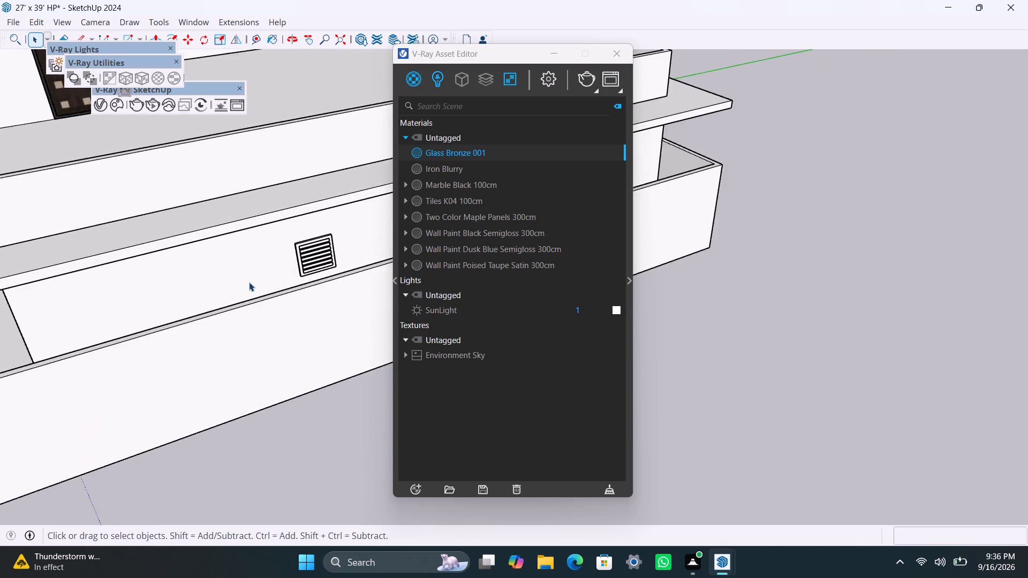
{"action": "scroll", "coordinate": [249, 282], "scroll_direction": "up", "scroll_amount": 2}
{"action": "middle_click_drag", "start_coordinate": [278, 292], "coordinate": [218, 355], "text": "shift"}
{"action": "scroll", "coordinate": [231, 331], "scroll_direction": "up", "scroll_amount": 6}
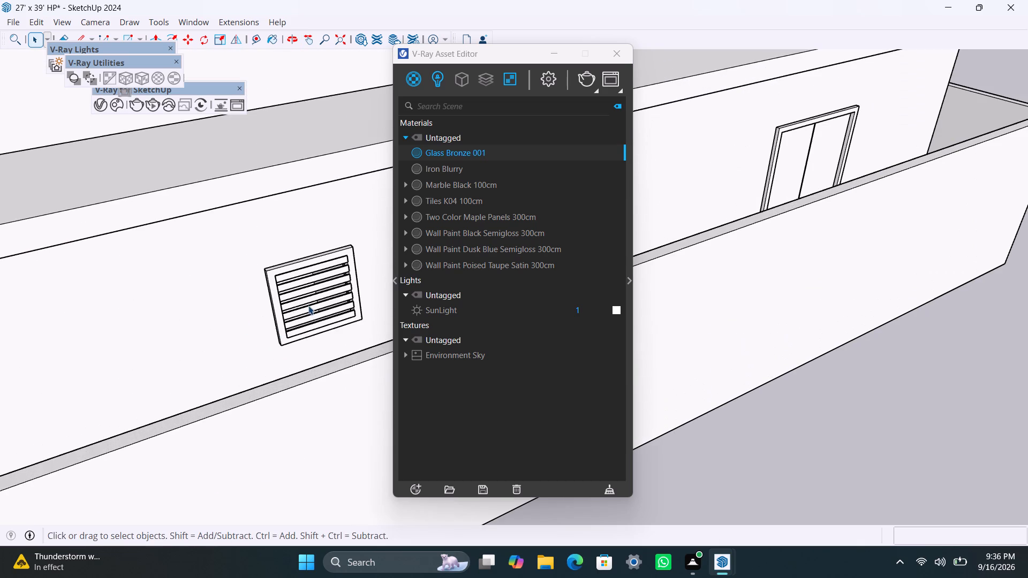
{"action": "triple_click", "coordinate": [272, 275]}
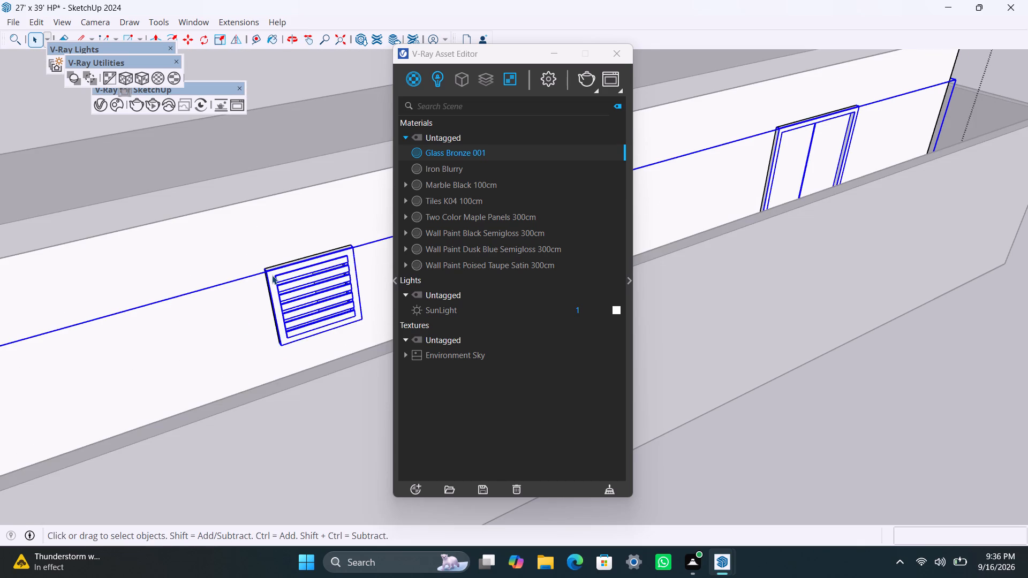
{"action": "triple_click", "coordinate": [272, 275]}
{"action": "double_click", "coordinate": [269, 274]}
{"action": "scroll", "coordinate": [269, 274], "scroll_direction": "up", "scroll_amount": 4}
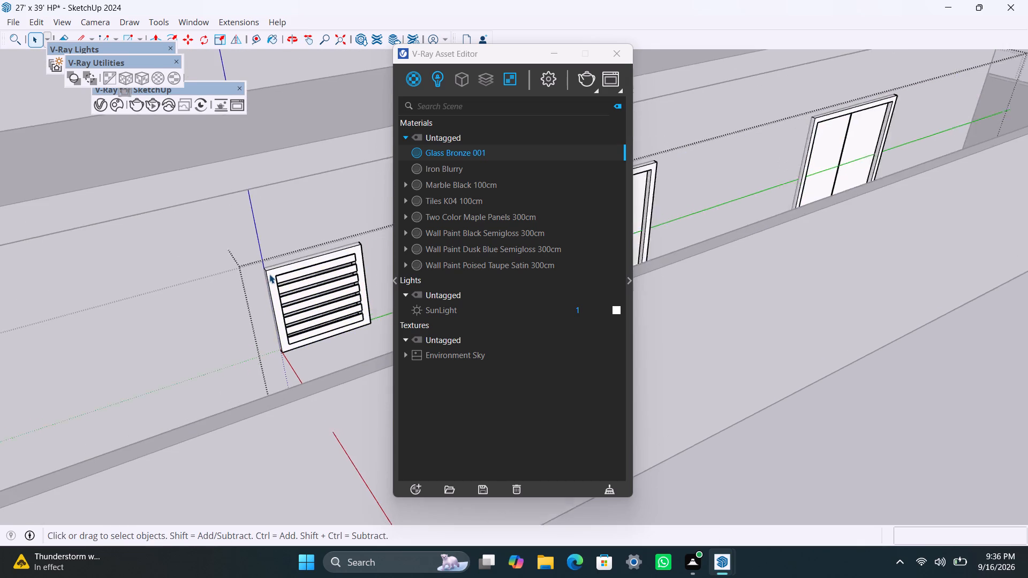
{"action": "double_click", "coordinate": [269, 273]}
{"action": "triple_click", "coordinate": [269, 273]}
{"action": "left_click", "coordinate": [271, 273]}
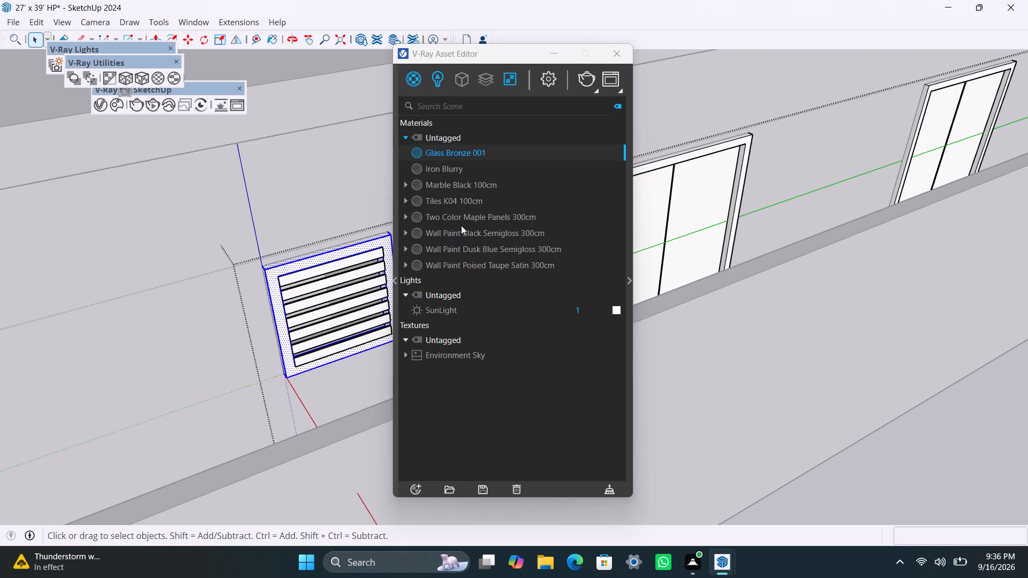
{"action": "left_click", "coordinate": [454, 172]}
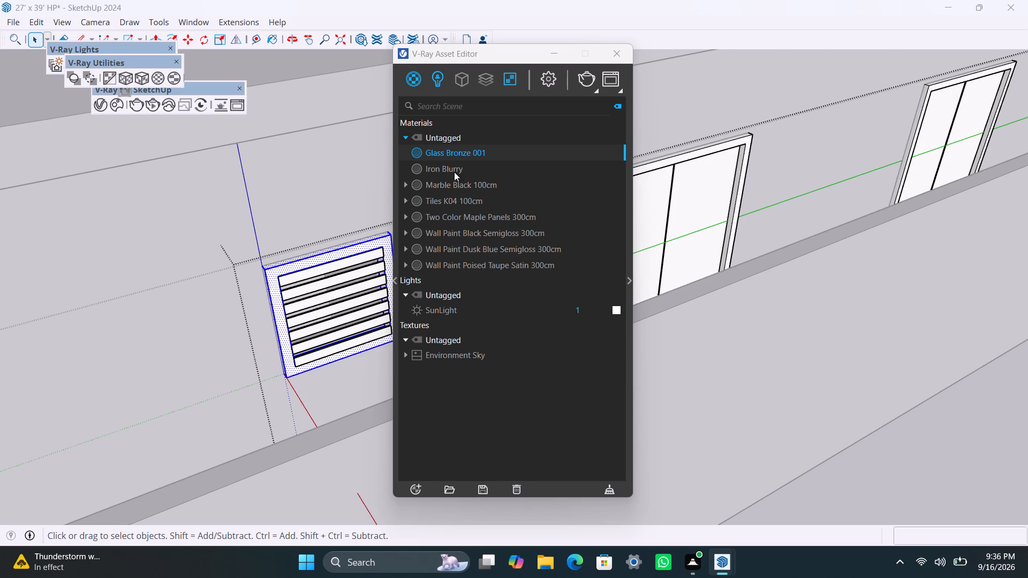
{"action": "right_click", "coordinate": [454, 170]}
{"action": "left_click", "coordinate": [472, 192]}
Select all seven louvre blades of the side-wall ventilator and apply the Glass Bronze 001 material to them.
{"action": "scroll", "coordinate": [317, 294], "scroll_direction": "up", "scroll_amount": 5}
{"action": "left_click", "coordinate": [299, 267]}
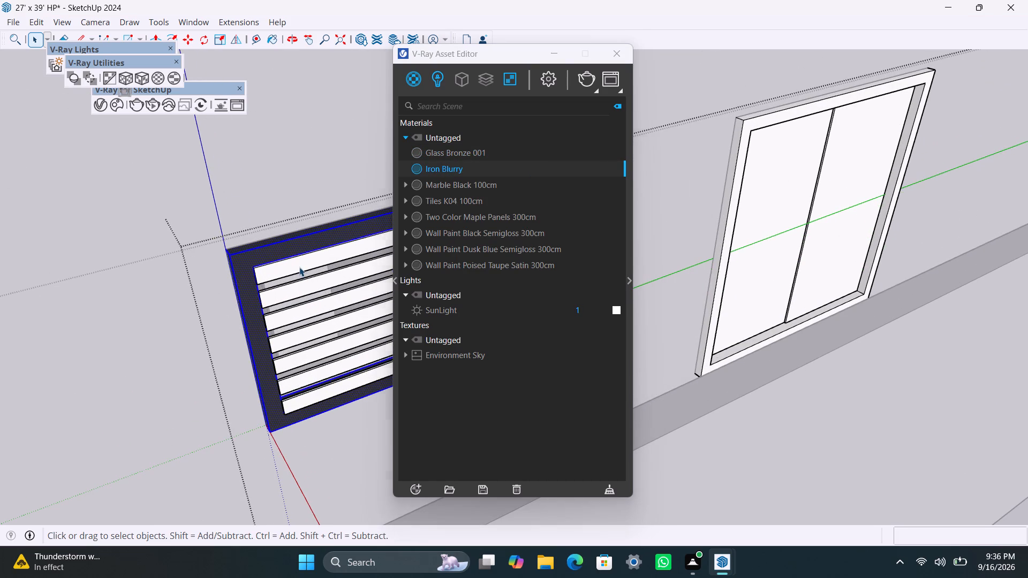
{"action": "left_click", "coordinate": [299, 290], "text": "shift"}
{"action": "left_click", "coordinate": [305, 317], "text": "shift"}
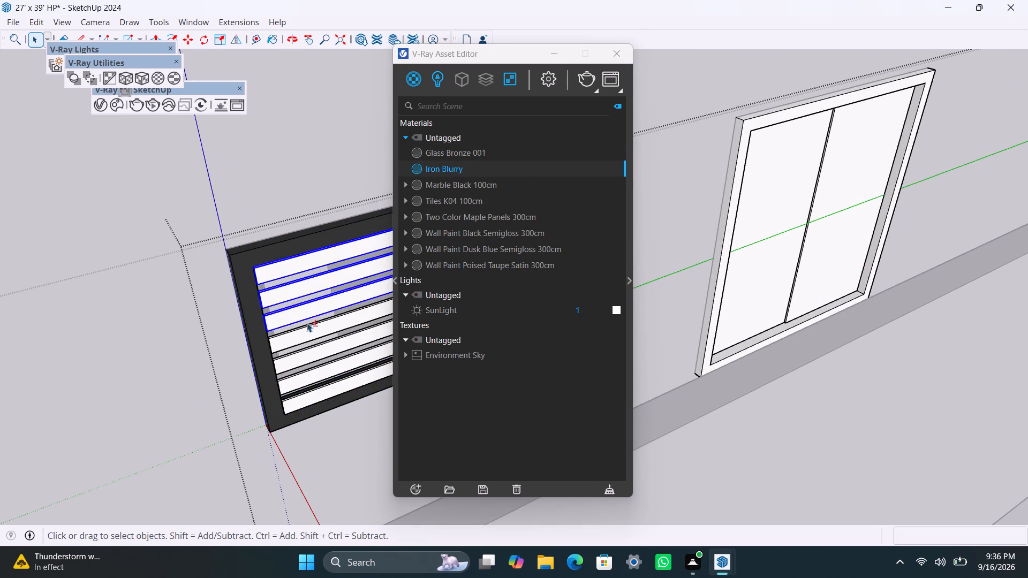
{"action": "left_click", "coordinate": [311, 334], "text": "shift"}
{"action": "left_click", "coordinate": [314, 352], "text": "shift"}
{"action": "left_click", "coordinate": [320, 376], "text": "shift"}
{"action": "left_click", "coordinate": [327, 389], "text": "shift"}
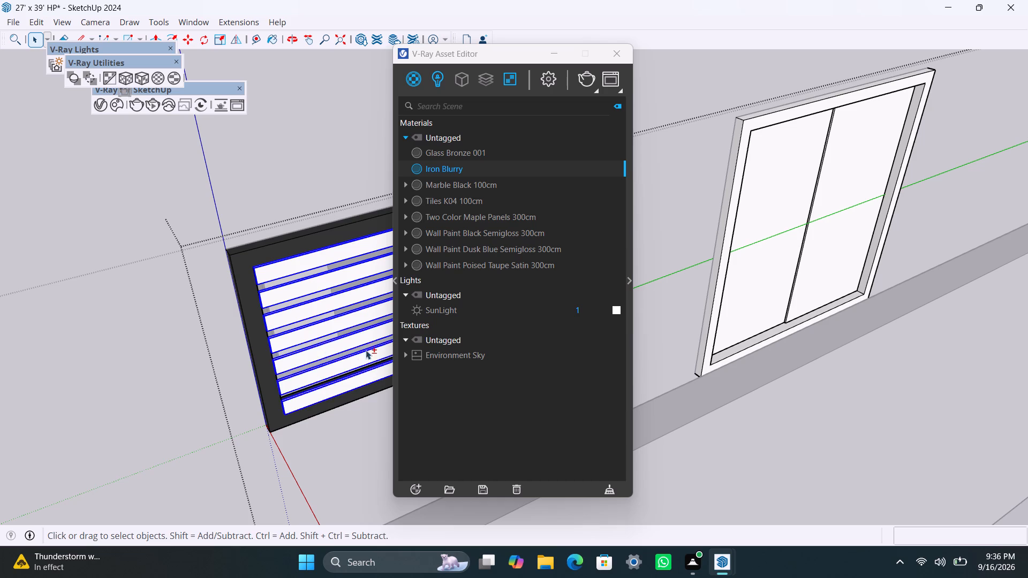
{"action": "right_click", "coordinate": [465, 156]}
{"action": "left_click", "coordinate": [483, 182]}
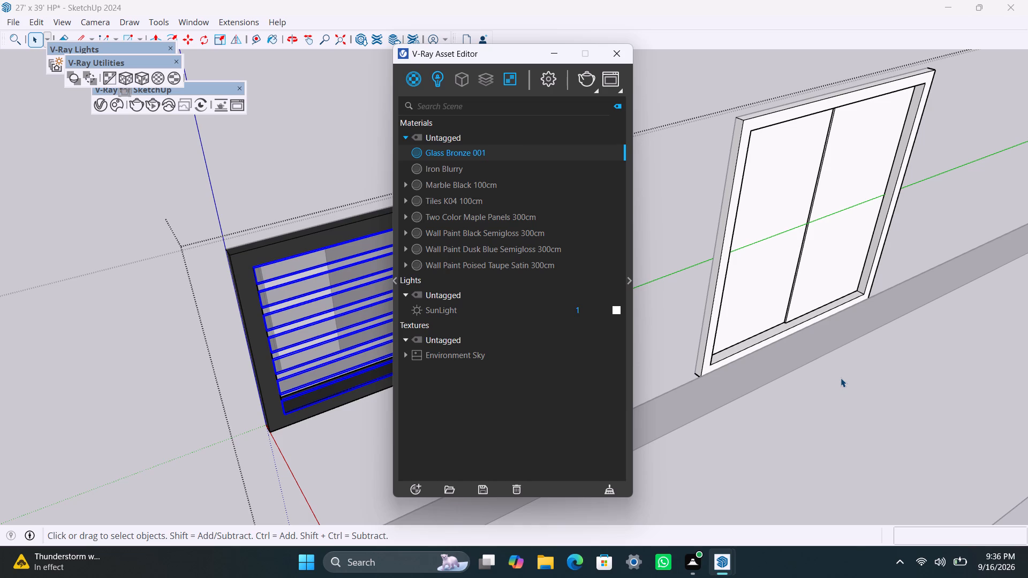
{"action": "scroll", "coordinate": [443, 482], "scroll_direction": "down", "scroll_amount": 4}
Apply the Iron Blurry material to the frame of the two-pane window nearest the ventilator on the side wall.
{"action": "scroll", "coordinate": [278, 484], "scroll_direction": "down", "scroll_amount": 4}
{"action": "middle_click_drag", "start_coordinate": [278, 473], "coordinate": [0, 548], "text": "shift"}
{"action": "scroll", "coordinate": [301, 450], "scroll_direction": "up", "scroll_amount": 1}
{"action": "middle_click_drag", "start_coordinate": [306, 439], "coordinate": [214, 462], "text": "shift"}
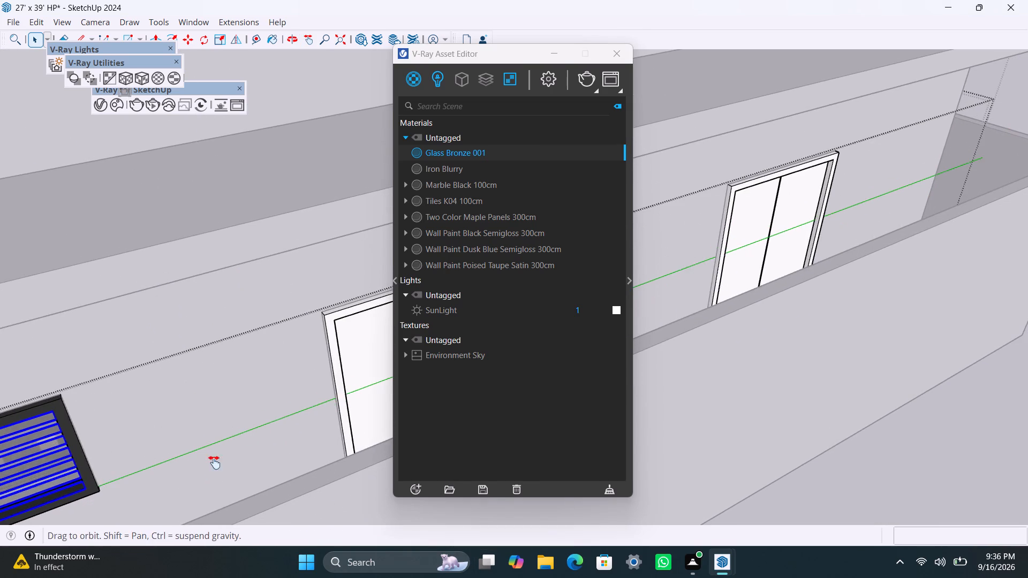
{"action": "middle_click_drag", "start_coordinate": [214, 462], "coordinate": [169, 470], "text": "shift"}
{"action": "scroll", "coordinate": [219, 445], "scroll_direction": "up", "scroll_amount": 5}
{"action": "triple_click", "coordinate": [192, 402]}
{"action": "left_click", "coordinate": [192, 401]}
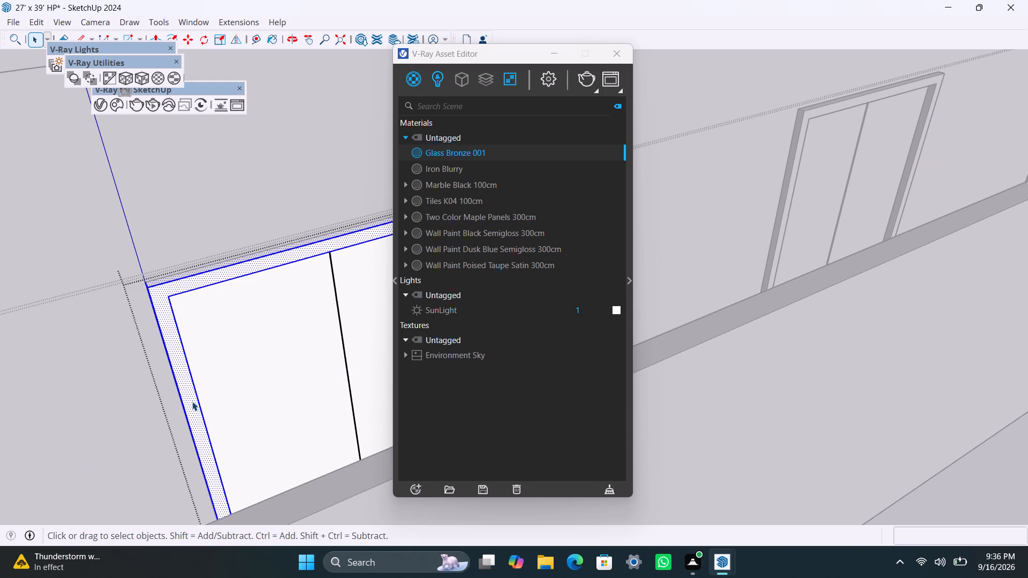
{"action": "left_click", "coordinate": [444, 170]}
{"action": "right_click", "coordinate": [441, 169]}
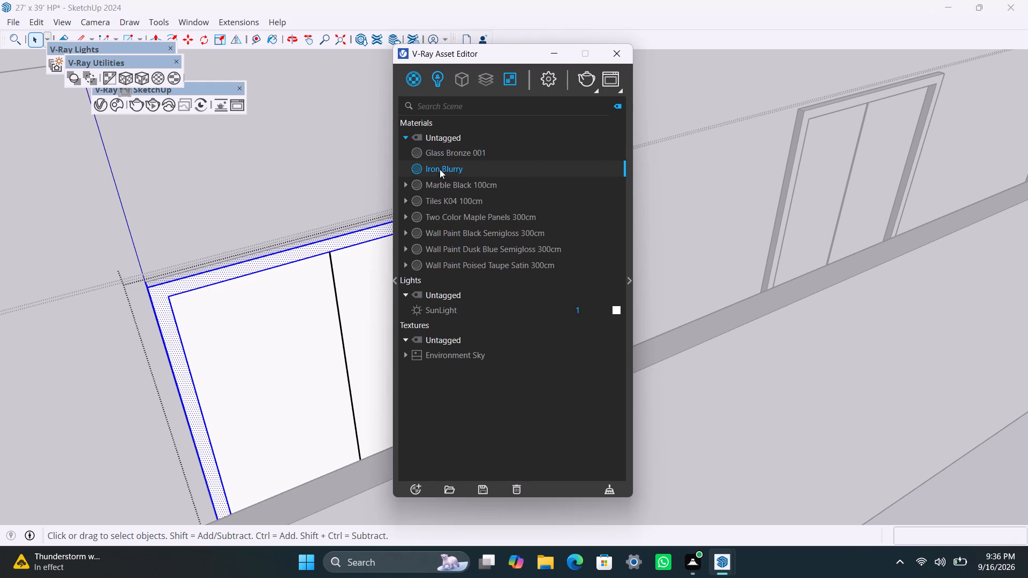
{"action": "left_click", "coordinate": [460, 190]}
Apply the Glass Bronze 001 material to both panes of the side-wall window nearest the ventilator.
{"action": "left_click", "coordinate": [263, 337]}
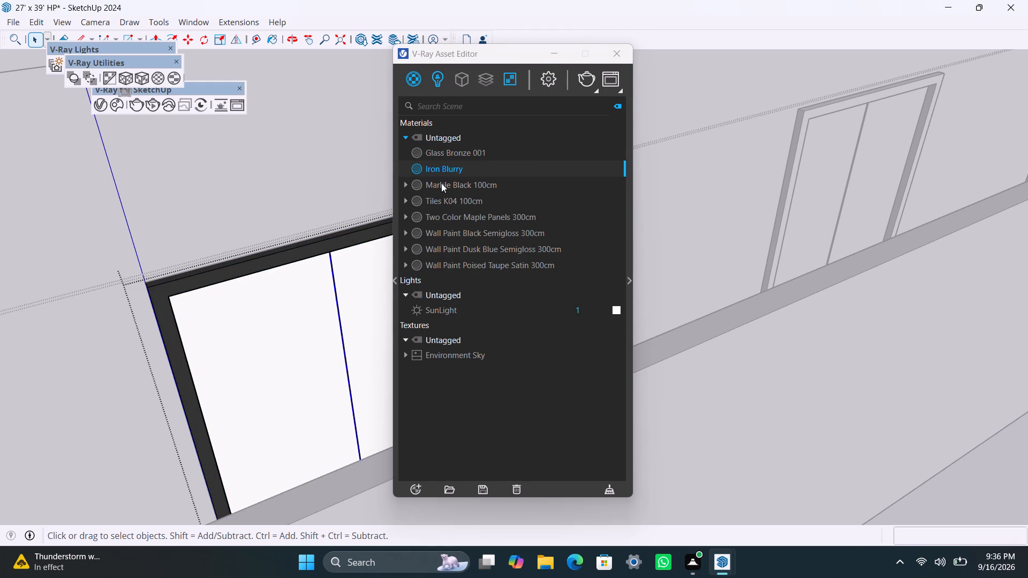
{"action": "left_click", "coordinate": [455, 149]}
{"action": "right_click_drag", "start_coordinate": [456, 148], "coordinate": [462, 148]}
{"action": "left_click", "coordinate": [486, 171]}
{"action": "left_click", "coordinate": [372, 268]}
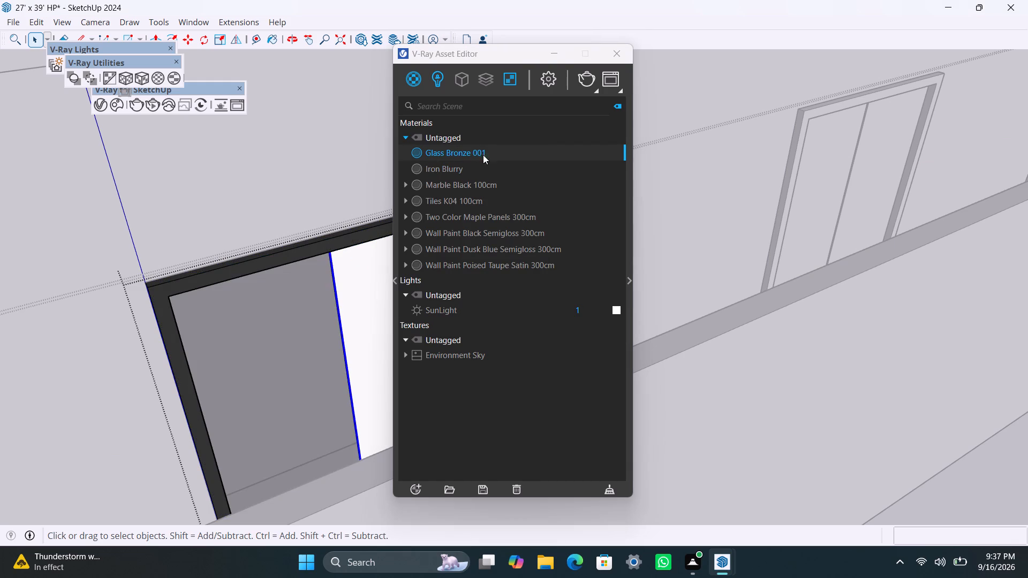
{"action": "right_click", "coordinate": [466, 155]}
{"action": "left_click", "coordinate": [481, 176]}
Apply the Iron Blurry material to the frame of the side wall's other two-pane window, farther from the ventilator.
{"action": "scroll", "coordinate": [316, 404], "scroll_direction": "down", "scroll_amount": 9}
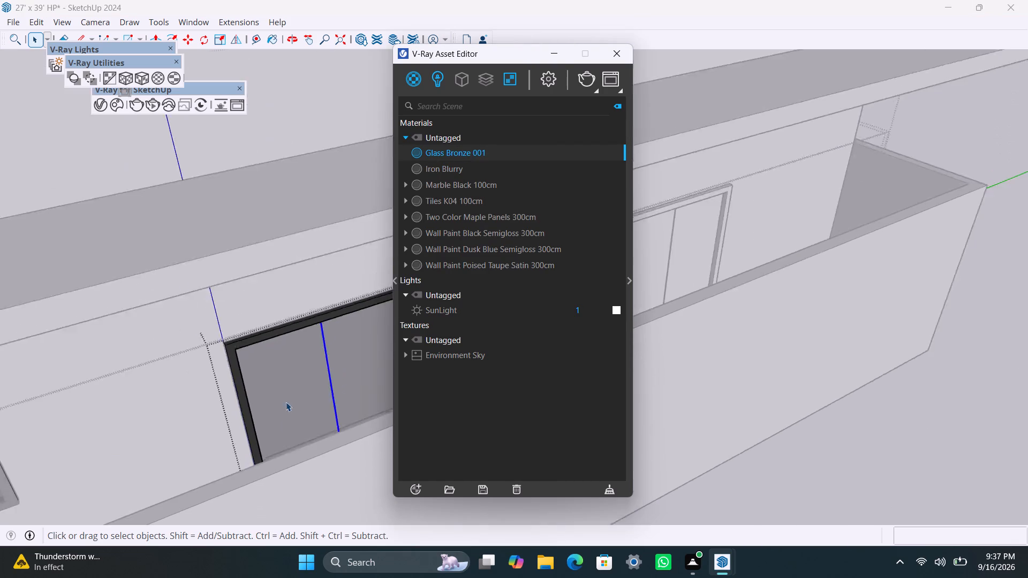
{"action": "scroll", "coordinate": [286, 402], "scroll_direction": "down", "scroll_amount": 7}
{"action": "middle_click_drag", "start_coordinate": [270, 375], "coordinate": [73, 429]}
{"action": "scroll", "coordinate": [240, 408], "scroll_direction": "up", "scroll_amount": 4}
{"action": "left_click", "coordinate": [357, 485]}
{"action": "scroll", "coordinate": [326, 391], "scroll_direction": "up", "scroll_amount": 5}
{"action": "triple_click", "coordinate": [282, 327]}
{"action": "left_click", "coordinate": [282, 327]}
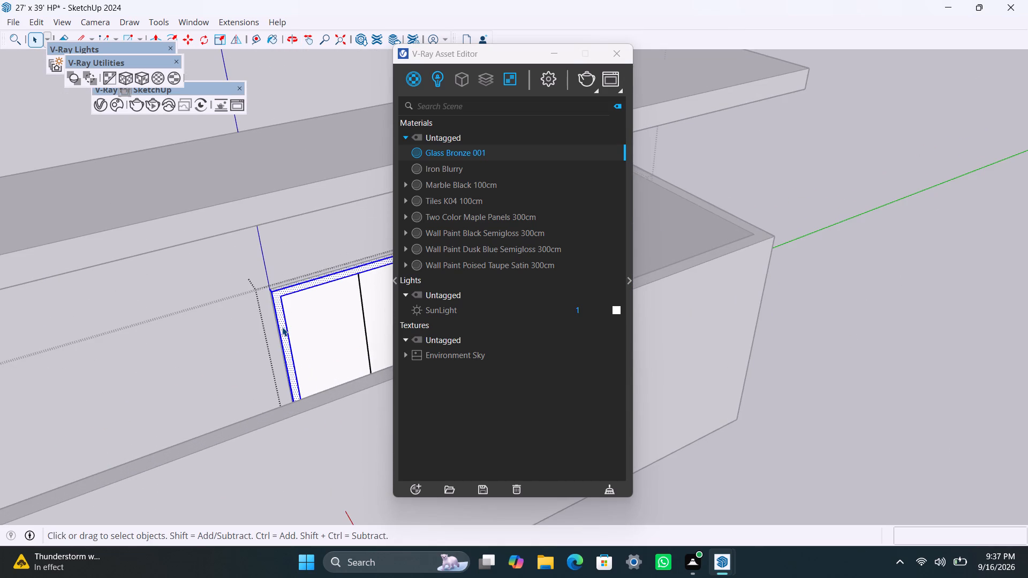
{"action": "right_click", "coordinate": [435, 170]}
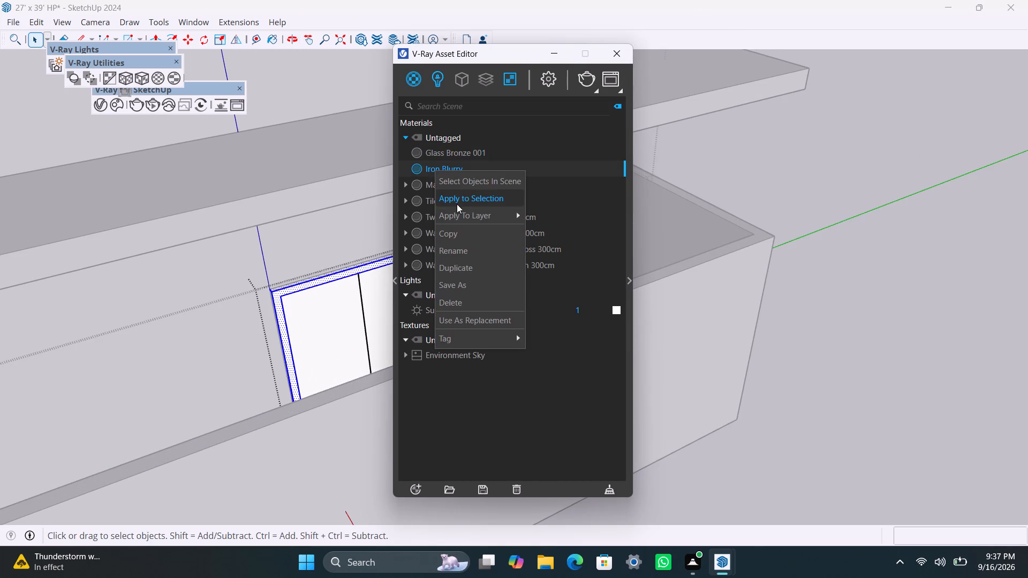
{"action": "left_click", "coordinate": [457, 204]}
Apply the Glass Bronze 001 material to both panes of the side wall's farther window and leave the window group.
{"action": "left_click", "coordinate": [334, 316]}
{"action": "left_click", "coordinate": [460, 145]}
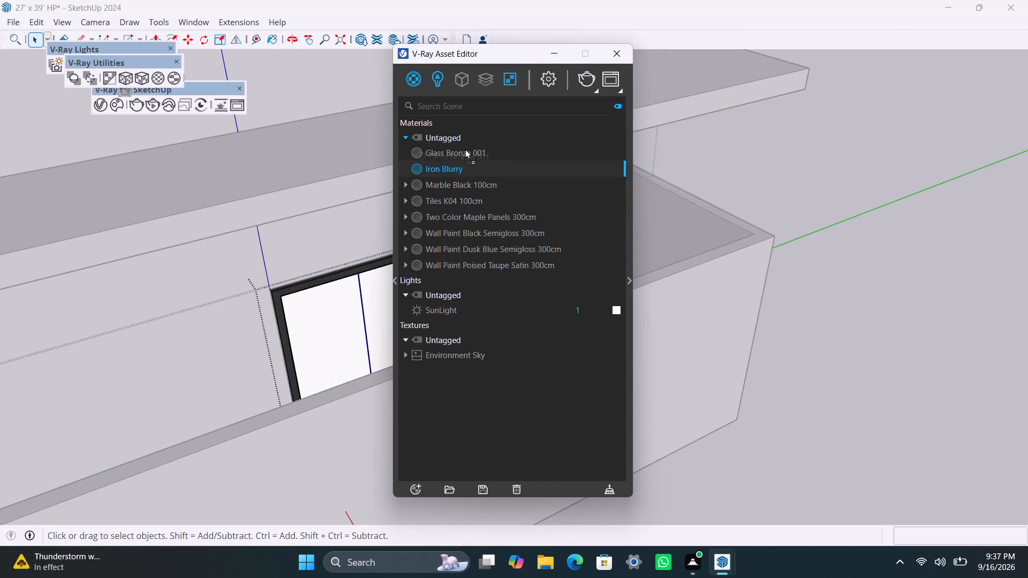
{"action": "left_click", "coordinate": [463, 149]}
{"action": "right_click", "coordinate": [465, 149]}
{"action": "left_click", "coordinate": [503, 177]}
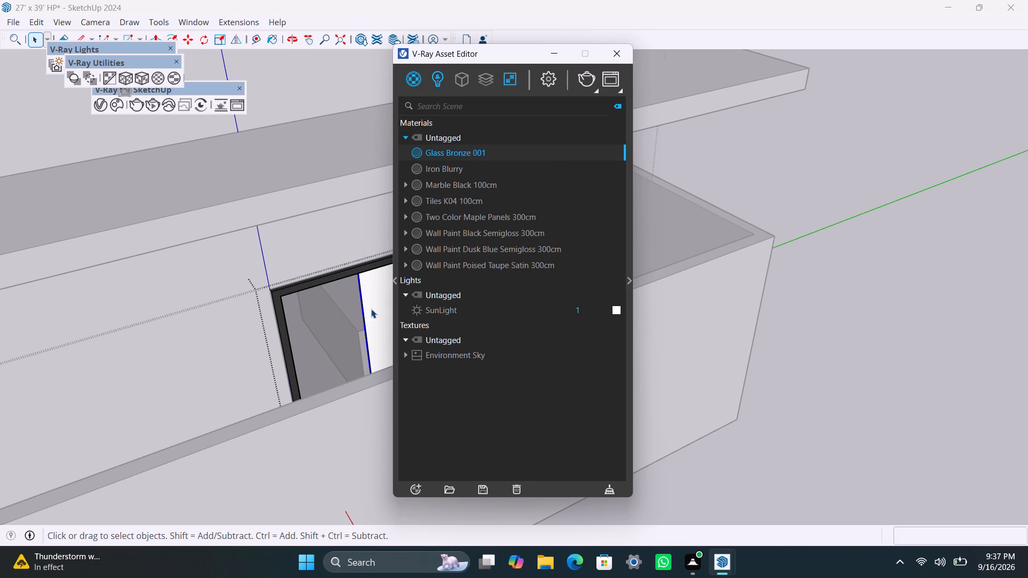
{"action": "left_click", "coordinate": [374, 308]}
{"action": "right_click", "coordinate": [462, 157]}
{"action": "left_click", "coordinate": [511, 188]}
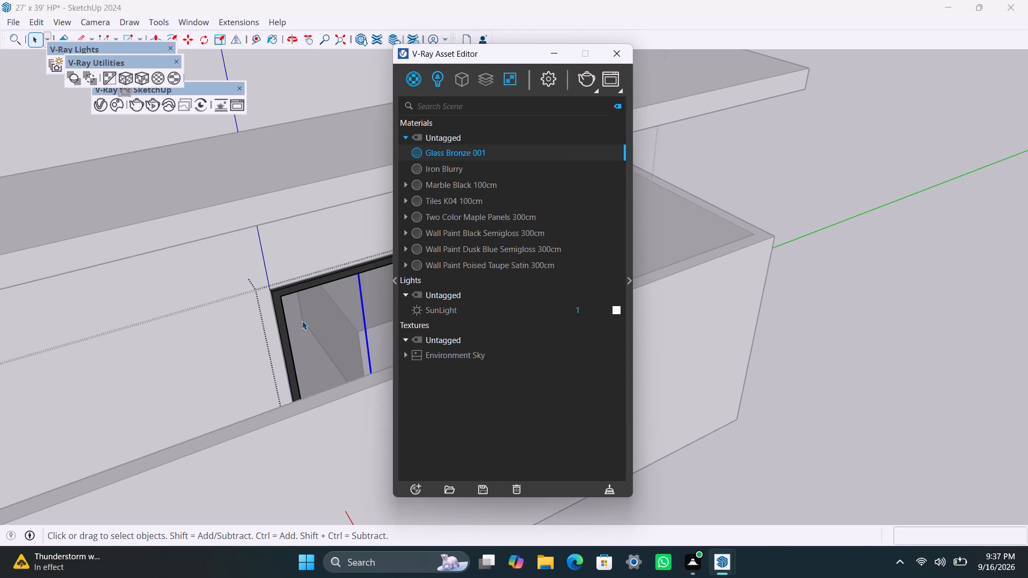
{"action": "scroll", "coordinate": [302, 346], "scroll_direction": "down", "scroll_amount": 15}
{"action": "left_click", "coordinate": [776, 407]}
Apply the Iron Blurry material to the frame of the louvred ventilator on the adjoining rear wall.
{"action": "scroll", "coordinate": [264, 381], "scroll_direction": "down", "scroll_amount": 6}
{"action": "middle_click_drag", "start_coordinate": [281, 374], "coordinate": [281, 379]}
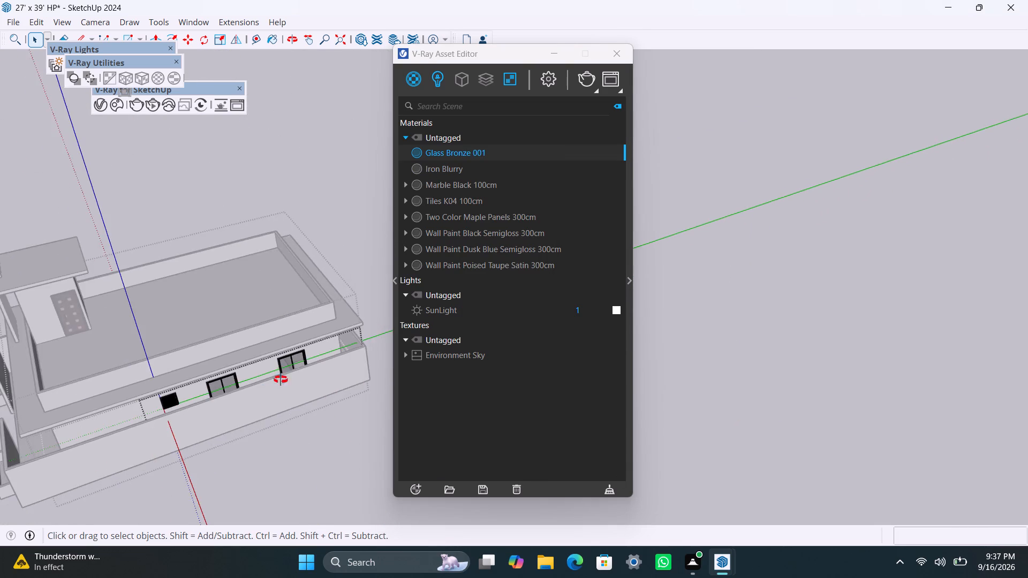
{"action": "middle_click_drag", "start_coordinate": [281, 379], "coordinate": [0, 428]}
{"action": "scroll", "coordinate": [363, 307], "scroll_direction": "down", "scroll_amount": 4}
{"action": "middle_click_drag", "start_coordinate": [333, 339], "coordinate": [103, 483], "text": "shift"}
{"action": "scroll", "coordinate": [257, 413], "scroll_direction": "up", "scroll_amount": 3}
{"action": "middle_click_drag", "start_coordinate": [229, 407], "coordinate": [51, 391]}
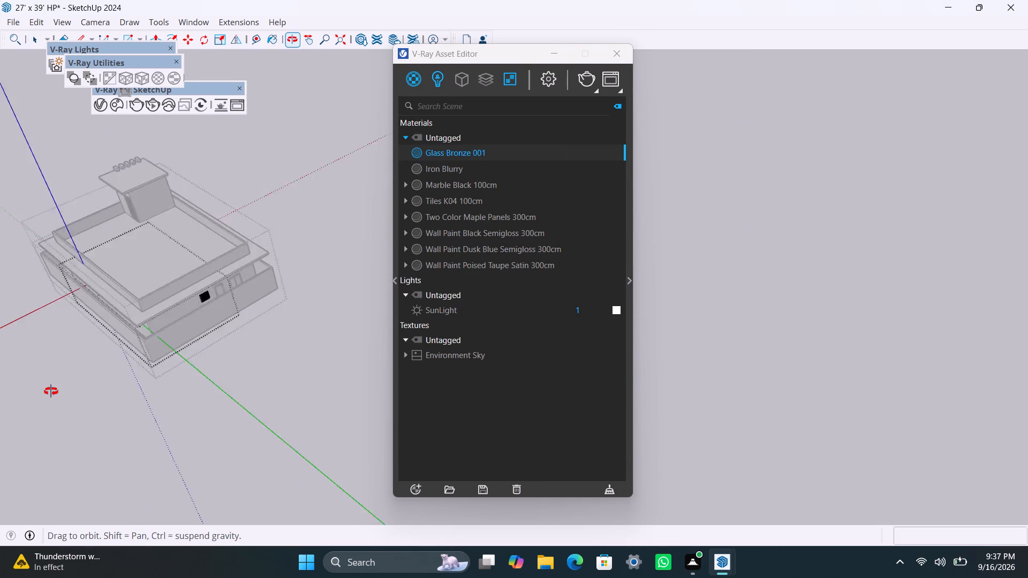
{"action": "middle_click_drag", "start_coordinate": [51, 391], "coordinate": [43, 385]}
{"action": "scroll", "coordinate": [242, 265], "scroll_direction": "up", "scroll_amount": 19}
{"action": "scroll", "coordinate": [223, 277], "scroll_direction": "up", "scroll_amount": 2}
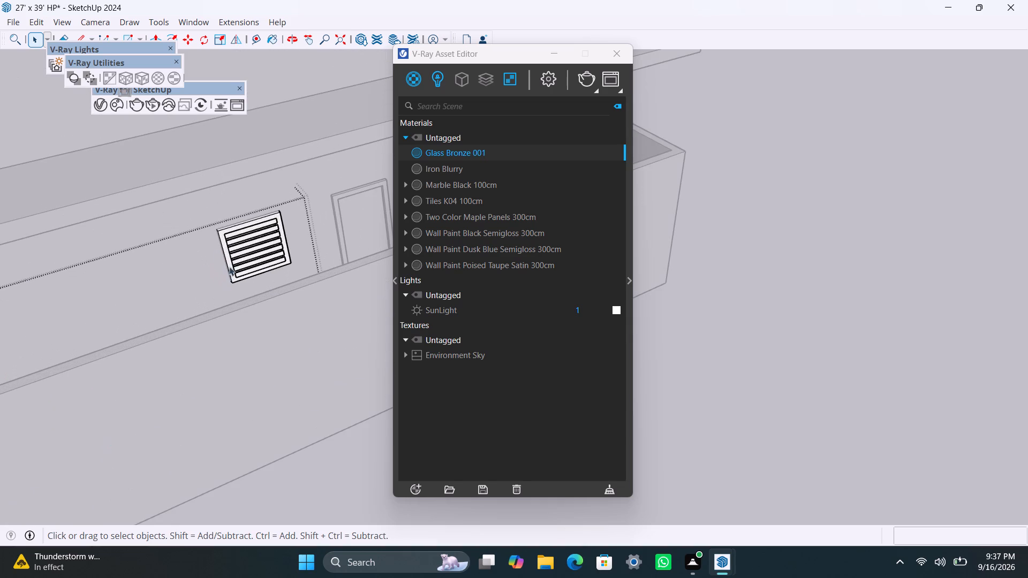
{"action": "left_click", "coordinate": [234, 260]}
{"action": "triple_click", "coordinate": [231, 262]}
{"action": "triple_click", "coordinate": [231, 263]}
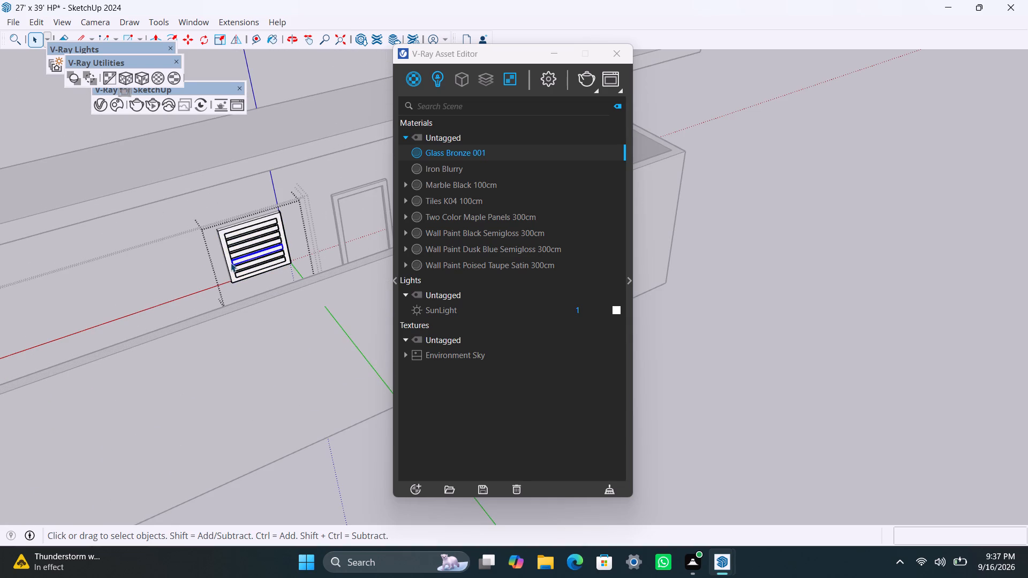
{"action": "left_click", "coordinate": [238, 253]}
{"action": "left_click", "coordinate": [291, 484]}
{"action": "scroll", "coordinate": [226, 322], "scroll_direction": "up", "scroll_amount": 3}
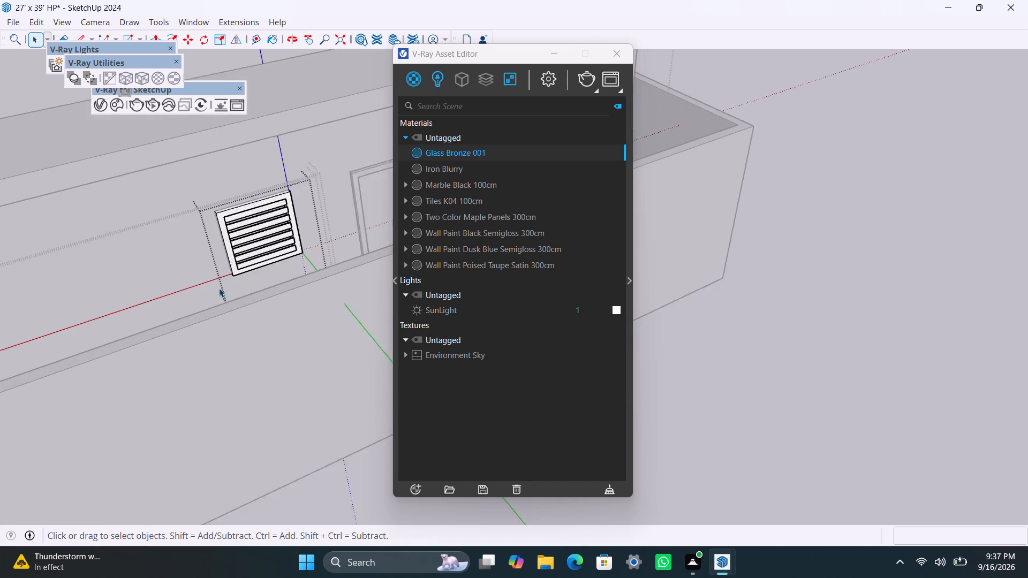
{"action": "scroll", "coordinate": [219, 288], "scroll_direction": "up", "scroll_amount": 3}
{"action": "triple_click", "coordinate": [237, 247]}
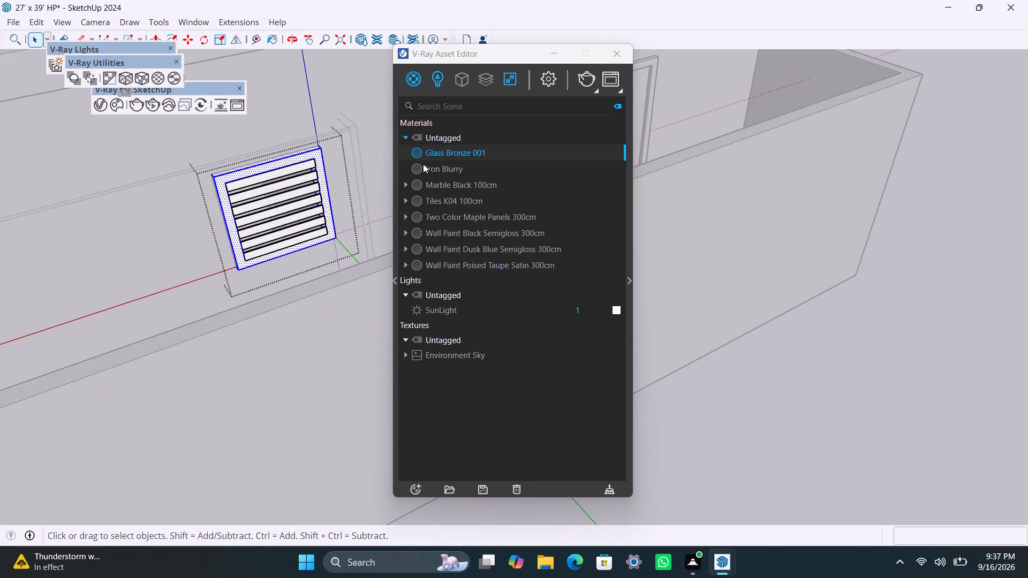
{"action": "left_click", "coordinate": [430, 166]}
{"action": "right_click", "coordinate": [431, 166]}
{"action": "left_click", "coordinate": [447, 189]}
Select all the louvre blades of the rear-wall ventilator, apply the Glass Bronze 001 material to them, and leave the ventilator group.
{"action": "scroll", "coordinate": [270, 182], "scroll_direction": "up", "scroll_amount": 3}
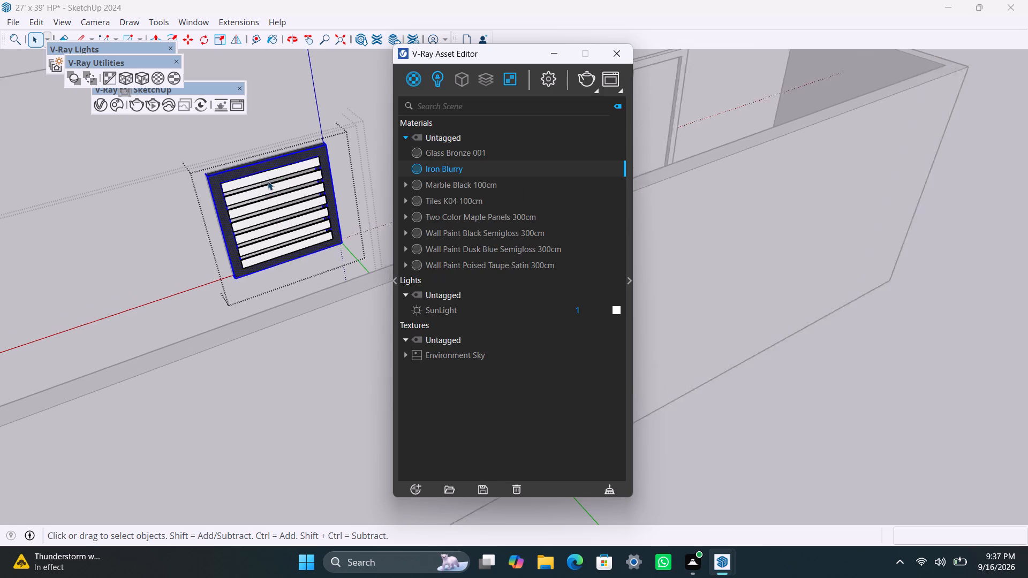
{"action": "left_click", "coordinate": [260, 180]}
{"action": "left_click", "coordinate": [265, 189], "text": "shift"}
{"action": "left_click", "coordinate": [265, 206], "text": "shift"}
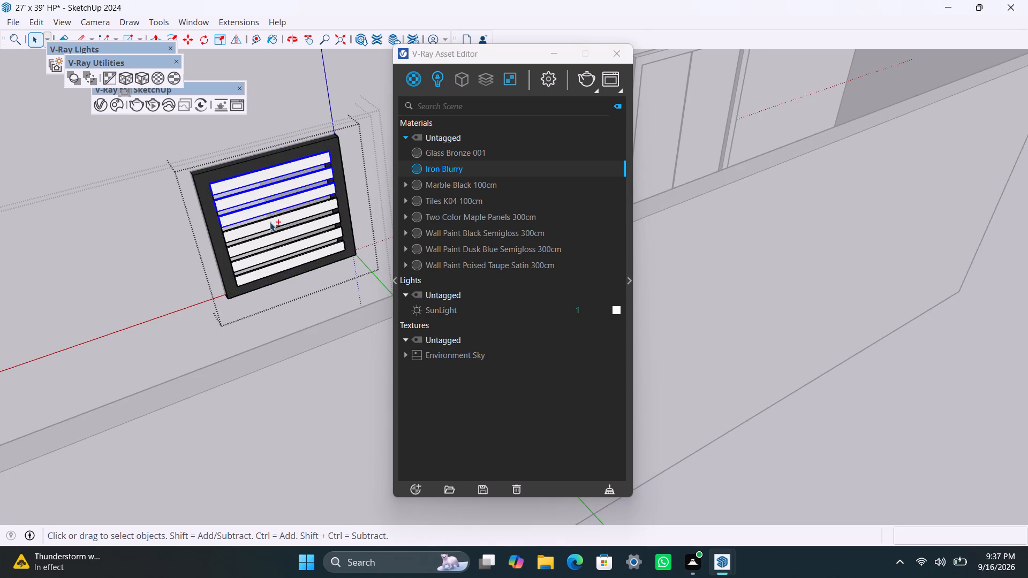
{"action": "left_click", "coordinate": [270, 227], "text": "shift"}
{"action": "left_click", "coordinate": [274, 241], "text": "shift"}
{"action": "left_click", "coordinate": [278, 252], "text": "shift"}
{"action": "left_click", "coordinate": [284, 265], "text": "shift"}
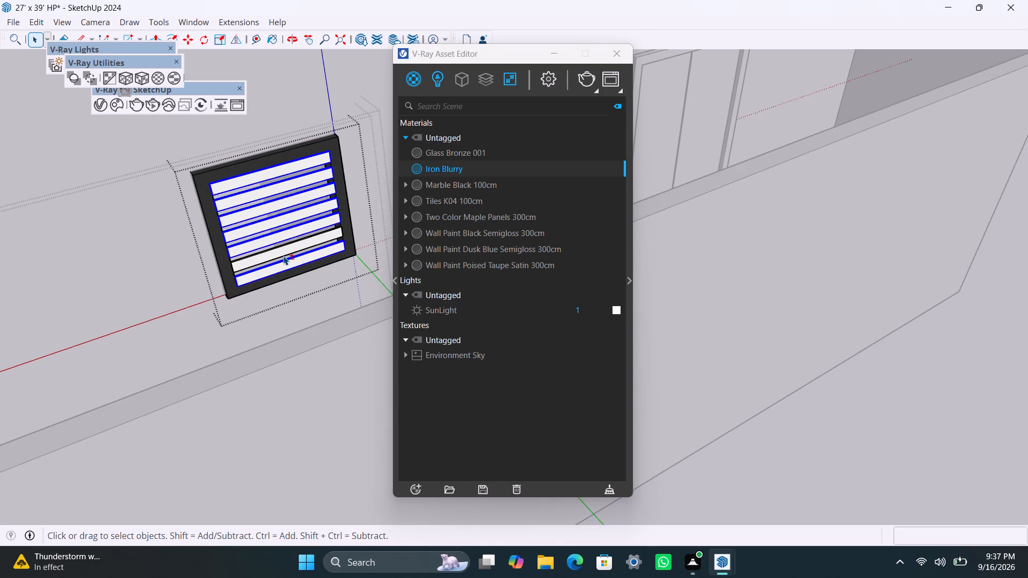
{"action": "left_click", "coordinate": [283, 252], "text": "shift"}
{"action": "left_click", "coordinate": [485, 157]}
{"action": "right_click", "coordinate": [485, 154]}
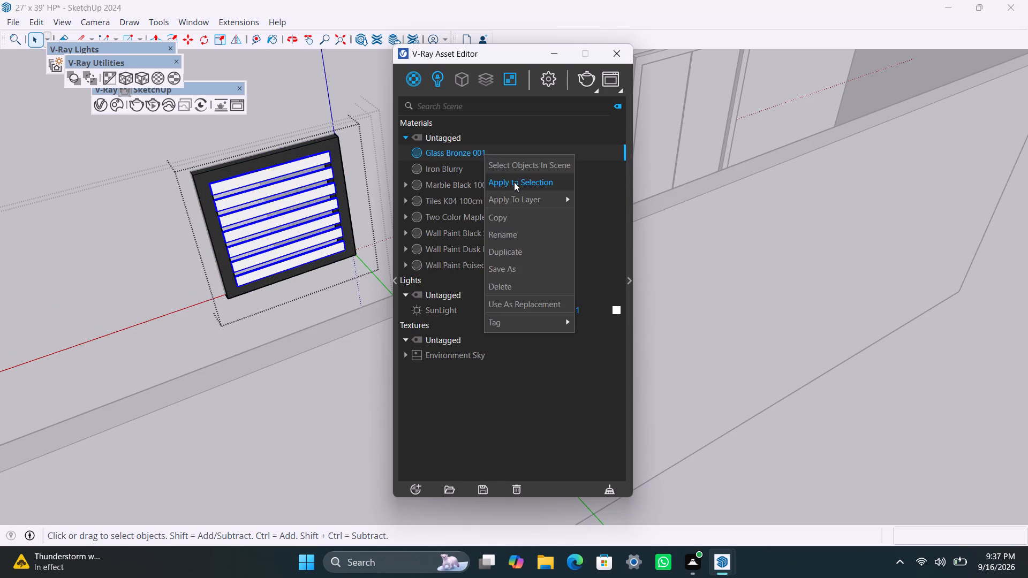
{"action": "left_click", "coordinate": [514, 182]}
{"action": "scroll", "coordinate": [273, 355], "scroll_direction": "down", "scroll_amount": 18}
{"action": "middle_click_drag", "start_coordinate": [261, 394], "coordinate": [166, 422], "text": "shift"}
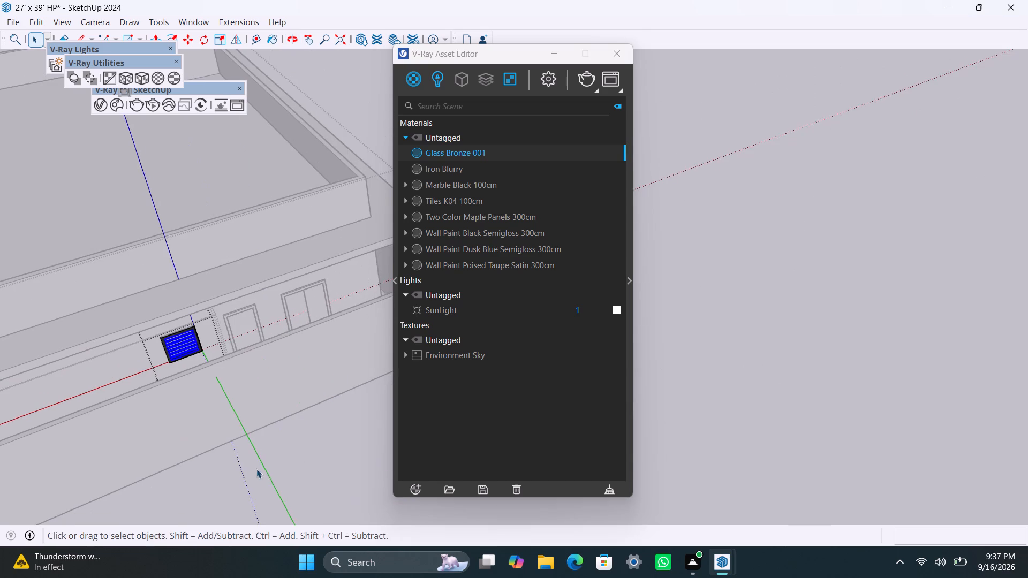
{"action": "left_click", "coordinate": [262, 469]}
{"action": "left_click_drag", "start_coordinate": [264, 467], "coordinate": [265, 460]}
Apply the Iron Blurry material to the frame of the single-pane window beside the rear-wall ventilator.
{"action": "scroll", "coordinate": [240, 351], "scroll_direction": "up", "scroll_amount": 4}
{"action": "double_click", "coordinate": [296, 485]}
{"action": "scroll", "coordinate": [240, 345], "scroll_direction": "up", "scroll_amount": 7}
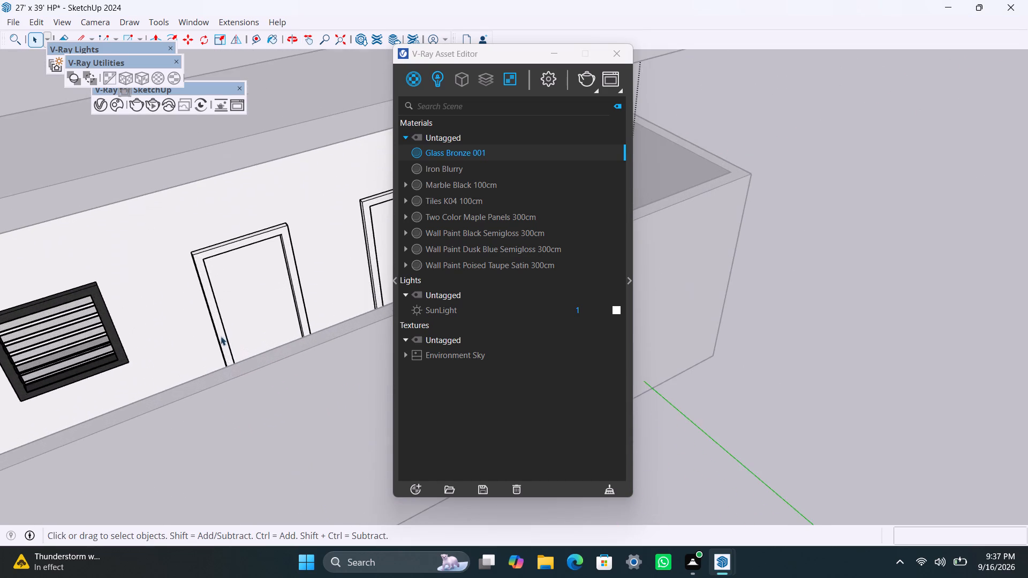
{"action": "triple_click", "coordinate": [219, 330]}
{"action": "left_click", "coordinate": [218, 328]}
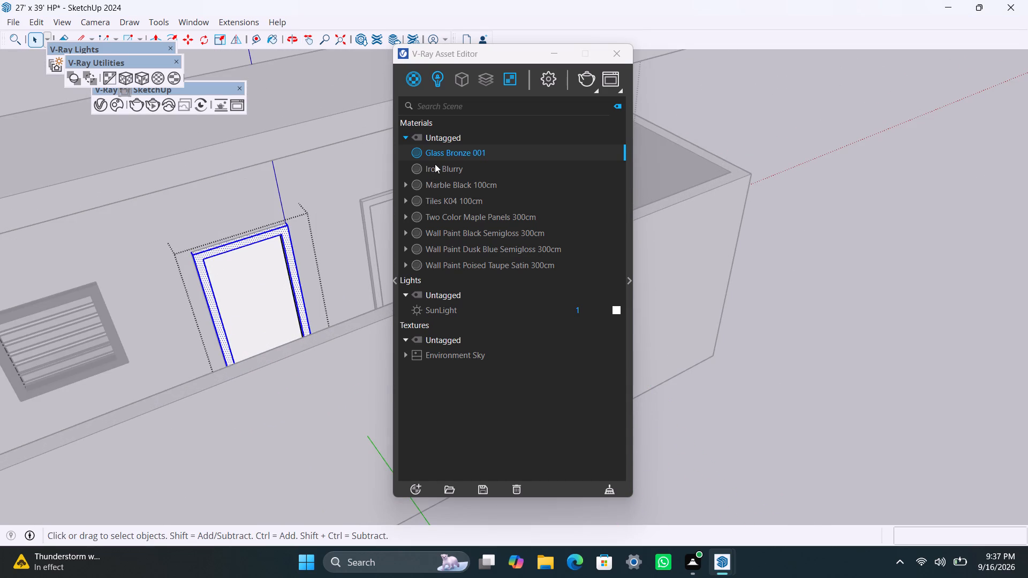
{"action": "left_click", "coordinate": [438, 170]}
{"action": "right_click", "coordinate": [437, 170]}
{"action": "left_click", "coordinate": [449, 197]}
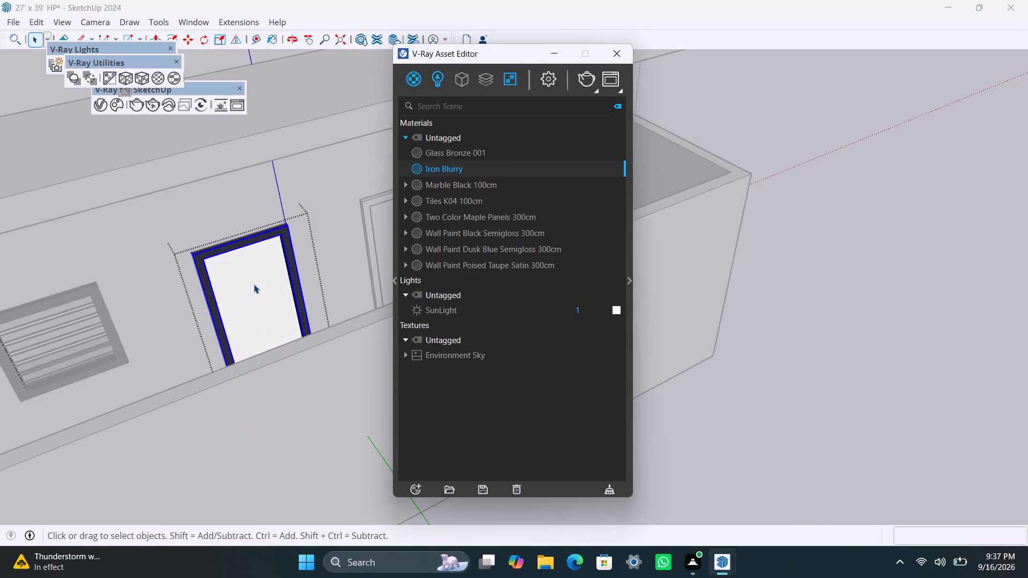
Apply the Glass Bronze 001 material to the pane of the rear wall's single-pane window.
{"action": "left_click", "coordinate": [254, 284]}
{"action": "left_click", "coordinate": [455, 156]}
{"action": "right_click", "coordinate": [455, 156]}
{"action": "left_click", "coordinate": [494, 180]}
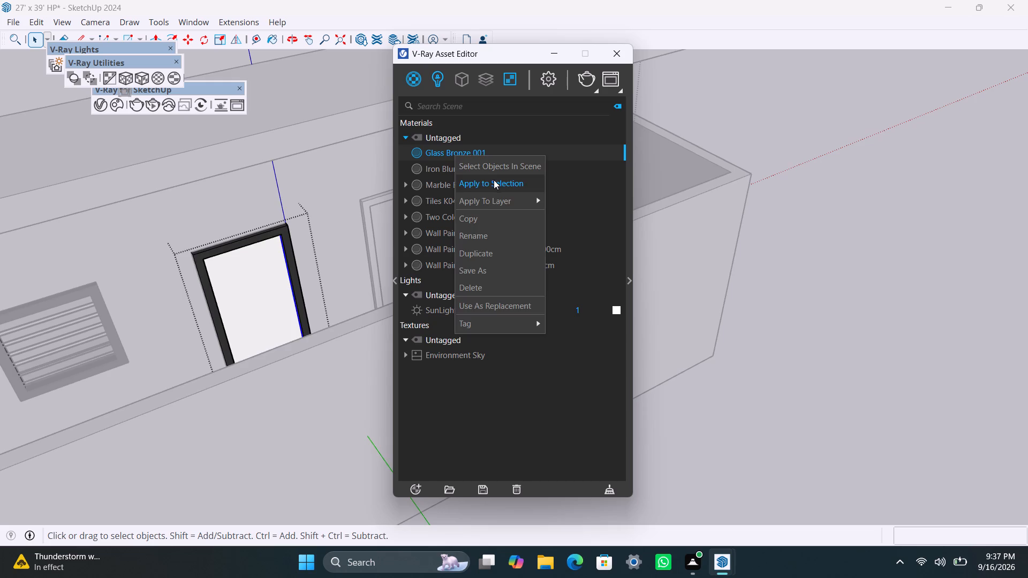
Apply the Iron Blurry material to the frame of the two-pane window on the rear wall.
{"action": "scroll", "coordinate": [262, 375], "scroll_direction": "down", "scroll_amount": 5}
{"action": "middle_click_drag", "start_coordinate": [264, 398], "coordinate": [183, 430], "text": "shift"}
{"action": "scroll", "coordinate": [266, 296], "scroll_direction": "up", "scroll_amount": 4}
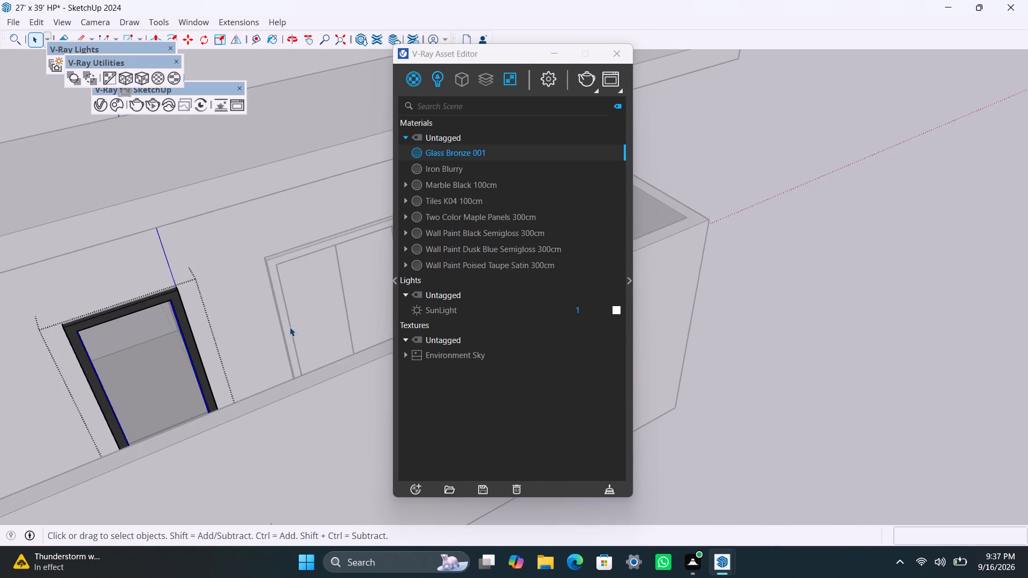
{"action": "triple_click", "coordinate": [289, 327]}
{"action": "left_click", "coordinate": [464, 166]}
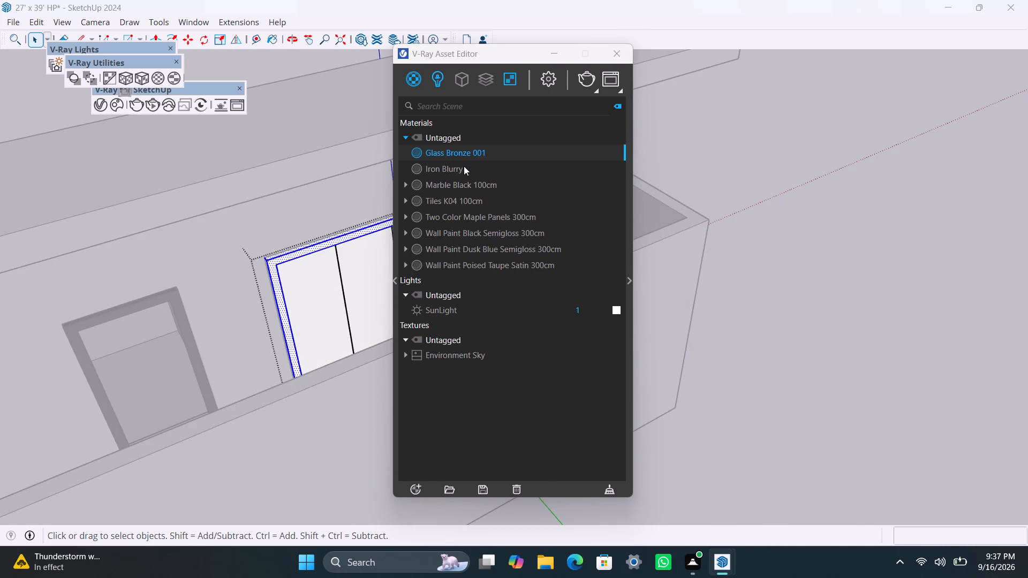
{"action": "right_click", "coordinate": [463, 166]}
{"action": "left_click", "coordinate": [489, 198]}
Apply the Glass Bronze 001 material to the rear two-pane window's first pane, nearer the single-pane window.
{"action": "left_click", "coordinate": [330, 294]}
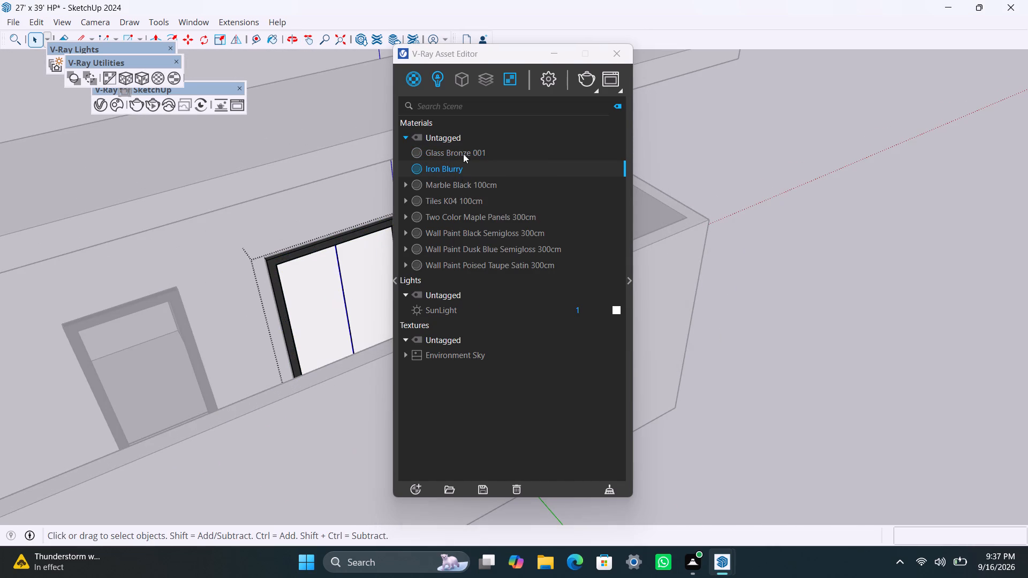
{"action": "left_click", "coordinate": [463, 153]}
{"action": "right_click", "coordinate": [462, 153]}
{"action": "left_click", "coordinate": [492, 177]}
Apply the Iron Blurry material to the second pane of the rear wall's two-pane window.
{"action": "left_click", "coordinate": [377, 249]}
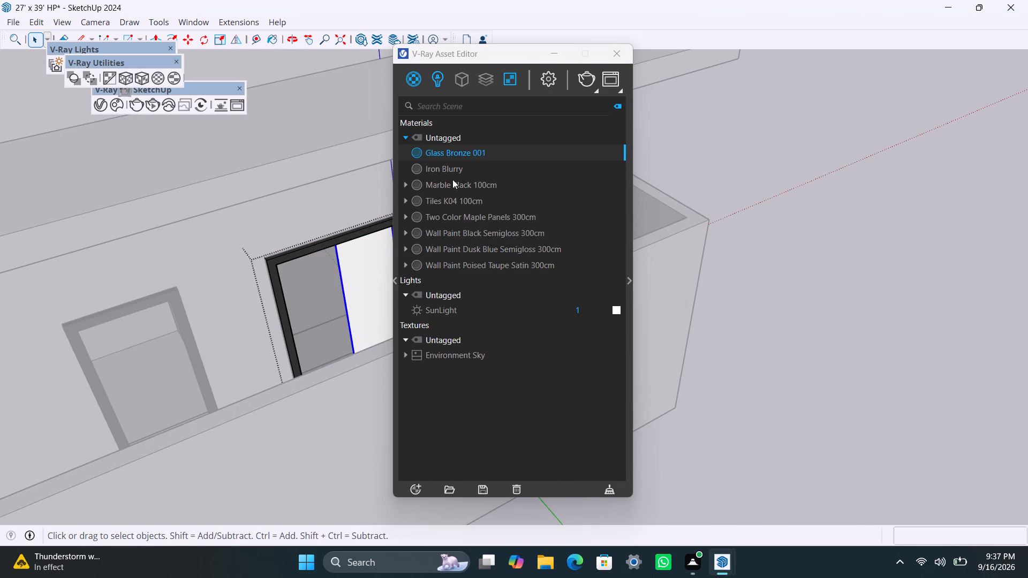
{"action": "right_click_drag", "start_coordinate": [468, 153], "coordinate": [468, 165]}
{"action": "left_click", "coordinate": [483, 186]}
Apply the Glass Bronze 001 material to the second pane of the rear wall's two-pane window and leave the window group.
{"action": "scroll", "coordinate": [290, 371], "scroll_direction": "down", "scroll_amount": 10}
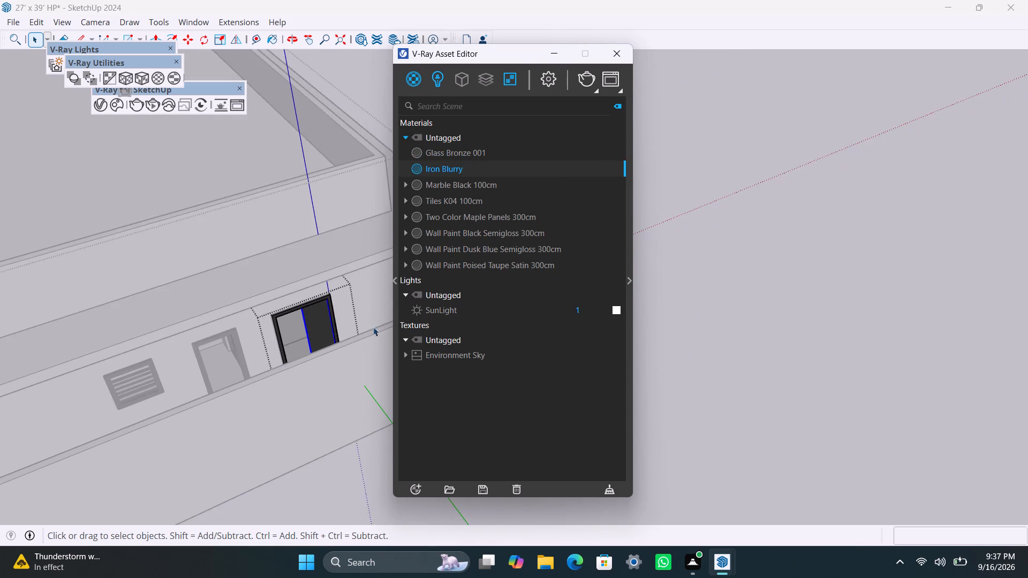
{"action": "scroll", "coordinate": [312, 331], "scroll_direction": "up", "scroll_amount": 7}
{"action": "left_click", "coordinate": [309, 328]}
{"action": "left_click", "coordinate": [447, 151]}
{"action": "right_click_drag", "start_coordinate": [445, 149], "coordinate": [447, 159]}
{"action": "left_click", "coordinate": [483, 182]}
{"action": "left_click", "coordinate": [876, 260]}
Apply the Iron Blurry material to the frame of the long side wall's first two-pane window, nearest the rear corner.
{"action": "scroll", "coordinate": [302, 378], "scroll_direction": "down", "scroll_amount": 18}
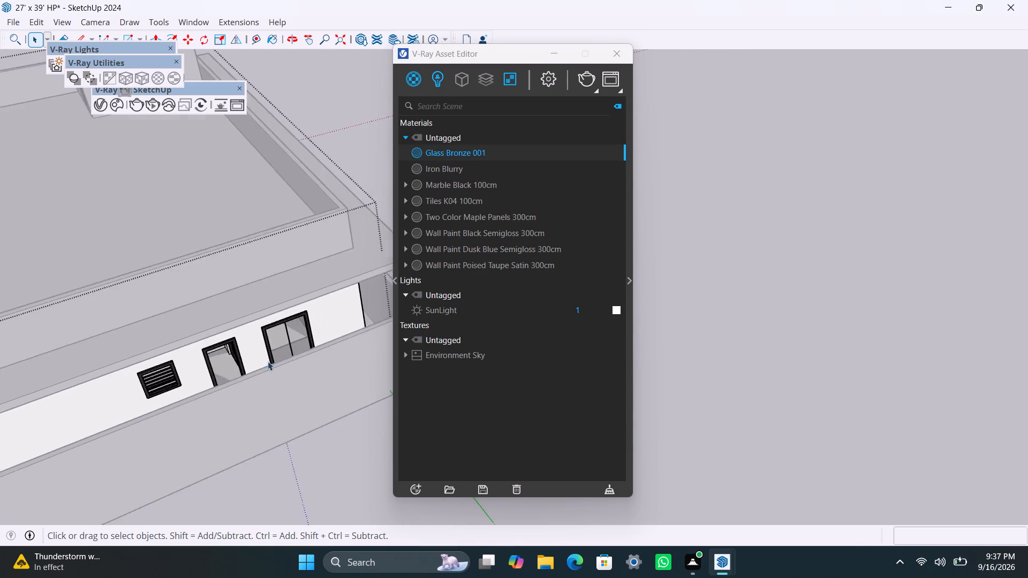
{"action": "scroll", "coordinate": [268, 361], "scroll_direction": "down", "scroll_amount": 2}
{"action": "middle_click_drag", "start_coordinate": [291, 393], "coordinate": [0, 374]}
{"action": "scroll", "coordinate": [208, 280], "scroll_direction": "down", "scroll_amount": 4}
{"action": "middle_click_drag", "start_coordinate": [304, 283], "coordinate": [146, 396], "text": "shift"}
{"action": "scroll", "coordinate": [202, 351], "scroll_direction": "up", "scroll_amount": 5}
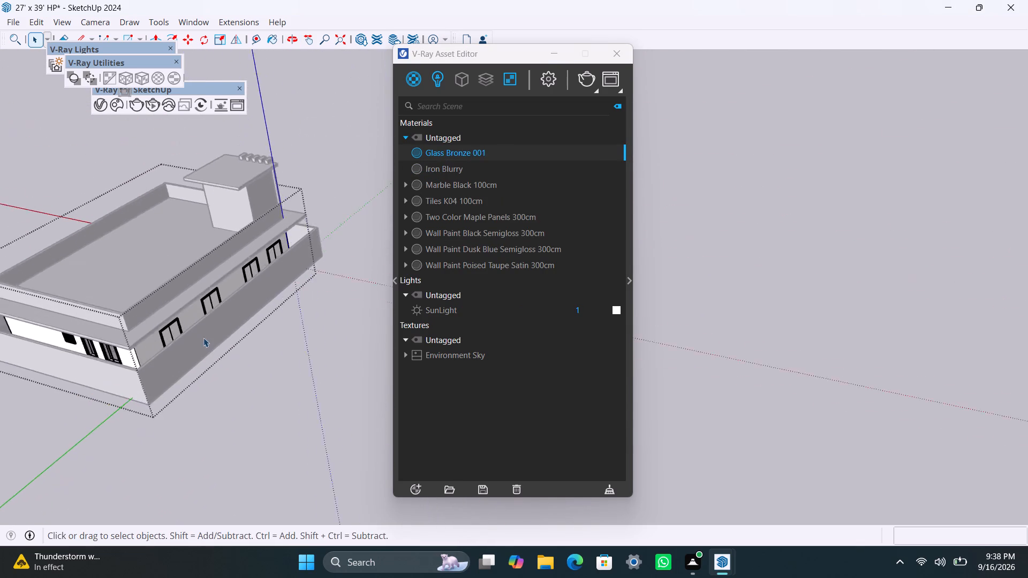
{"action": "middle_click_drag", "start_coordinate": [193, 346], "coordinate": [36, 324]}
{"action": "scroll", "coordinate": [140, 294], "scroll_direction": "up", "scroll_amount": 14}
{"action": "middle_click_drag", "start_coordinate": [234, 207], "coordinate": [224, 284]}
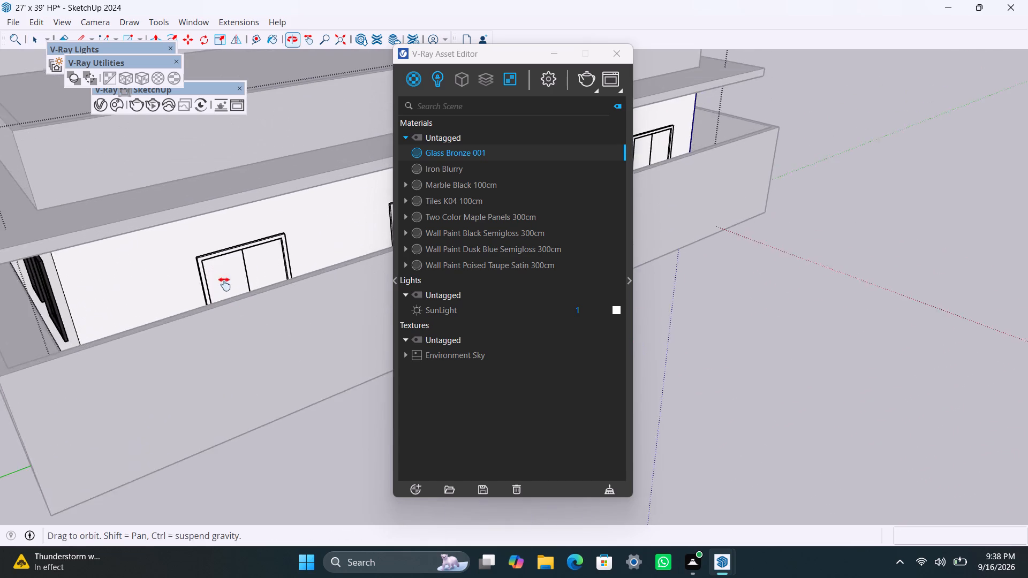
{"action": "middle_click_drag", "start_coordinate": [224, 284], "coordinate": [222, 284]}
{"action": "scroll", "coordinate": [211, 277], "scroll_direction": "up", "scroll_amount": 6}
{"action": "triple_click", "coordinate": [196, 280]}
{"action": "double_click", "coordinate": [195, 282]}
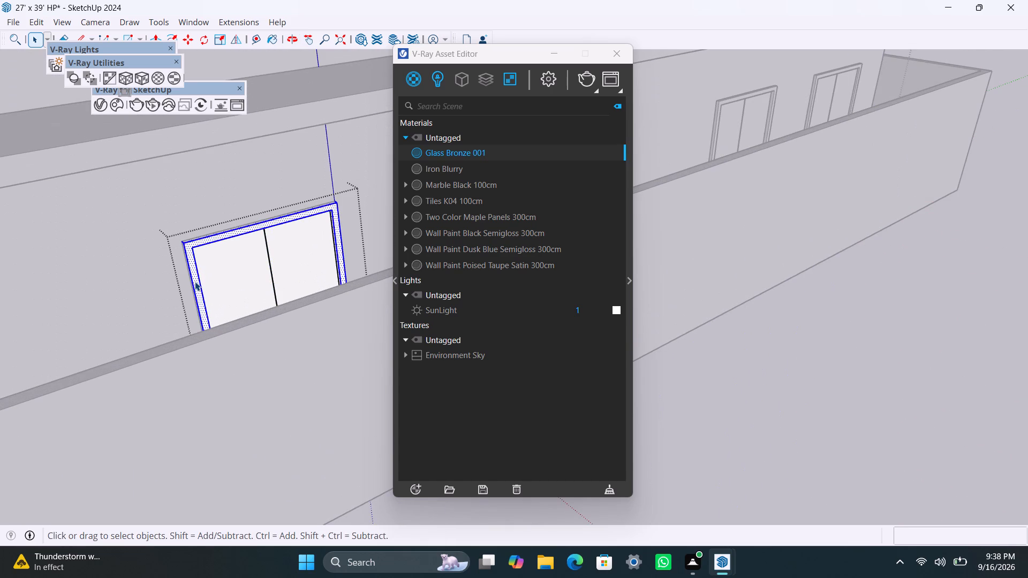
{"action": "scroll", "coordinate": [175, 277], "scroll_direction": "up", "scroll_amount": 2}
{"action": "middle_click_drag", "start_coordinate": [209, 261], "coordinate": [209, 340]}
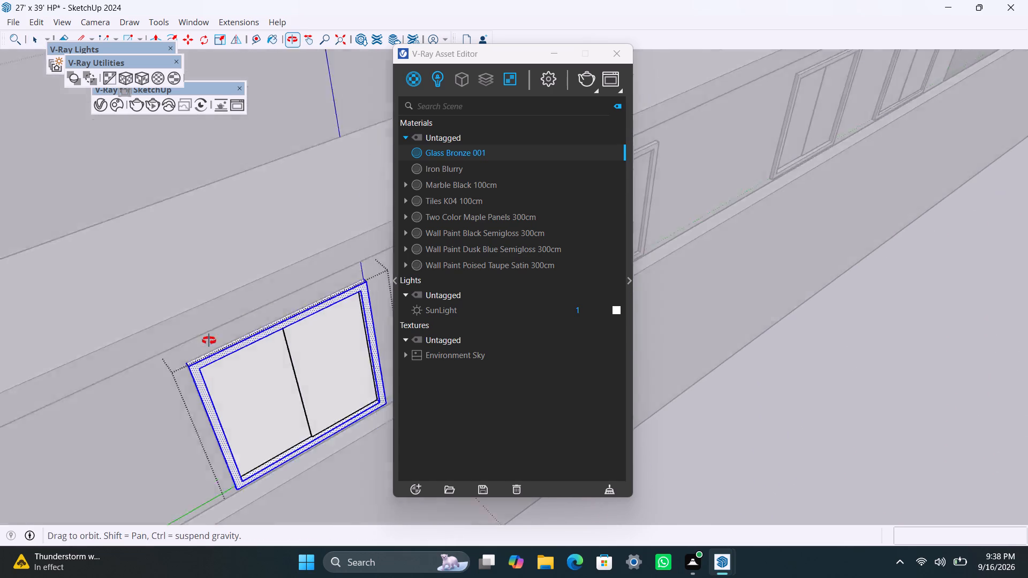
{"action": "middle_click_drag", "start_coordinate": [209, 340], "coordinate": [208, 341]}
{"action": "scroll", "coordinate": [195, 415], "scroll_direction": "up", "scroll_amount": 2}
{"action": "middle_click_drag", "start_coordinate": [195, 415], "coordinate": [160, 372]}
{"action": "scroll", "coordinate": [161, 362], "scroll_direction": "up", "scroll_amount": 2}
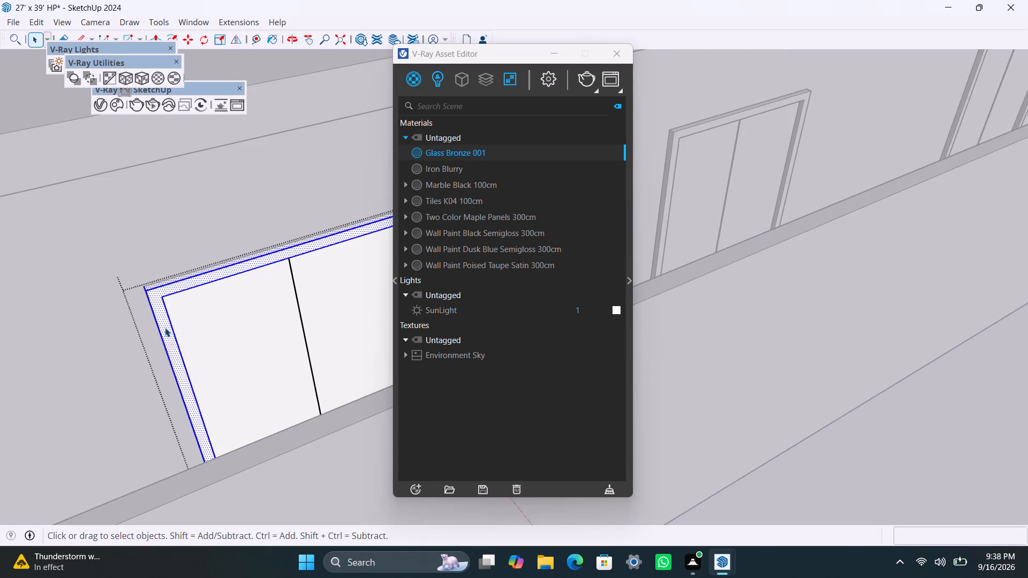
{"action": "triple_click", "coordinate": [165, 328]}
{"action": "left_click", "coordinate": [165, 328]}
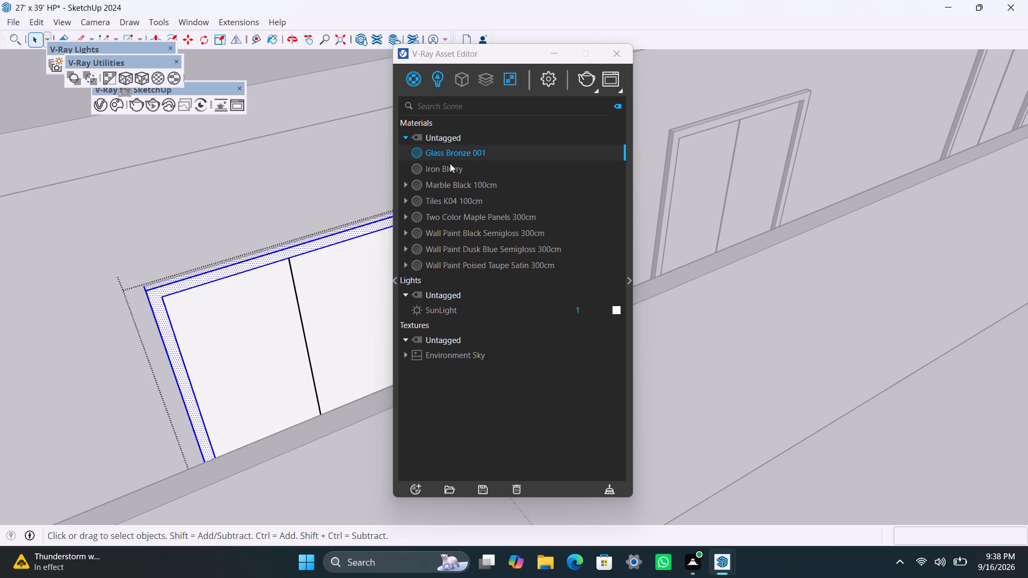
{"action": "left_click", "coordinate": [444, 167]}
{"action": "right_click", "coordinate": [444, 165]}
{"action": "left_click", "coordinate": [480, 194]}
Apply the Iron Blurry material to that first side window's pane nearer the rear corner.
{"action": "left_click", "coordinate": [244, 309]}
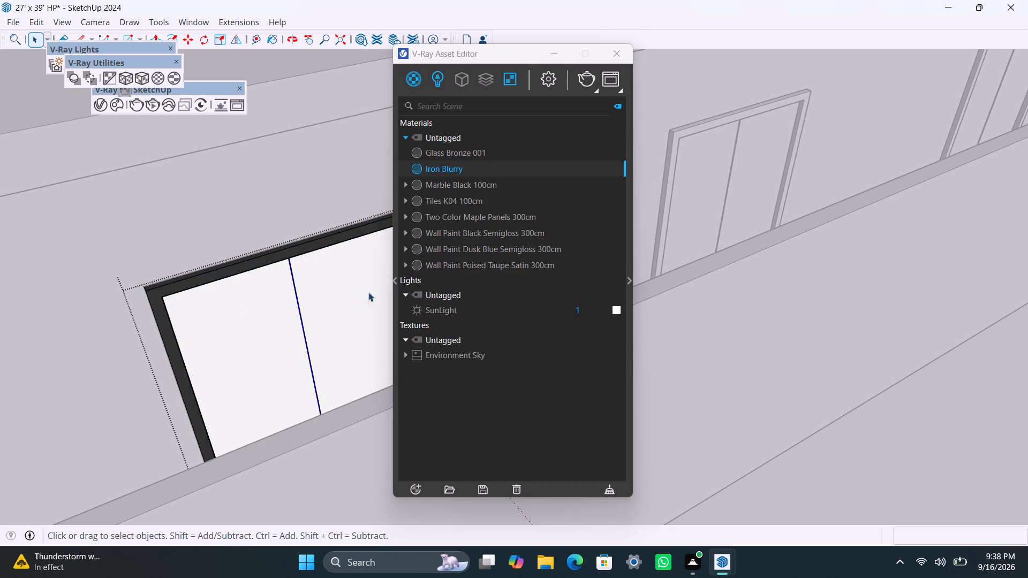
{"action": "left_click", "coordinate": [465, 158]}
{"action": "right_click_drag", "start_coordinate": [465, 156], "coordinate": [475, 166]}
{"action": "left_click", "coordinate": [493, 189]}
Apply the Glass Bronze 001 material to the first side window's pane farther from the rear corner.
{"action": "left_click", "coordinate": [349, 268]}
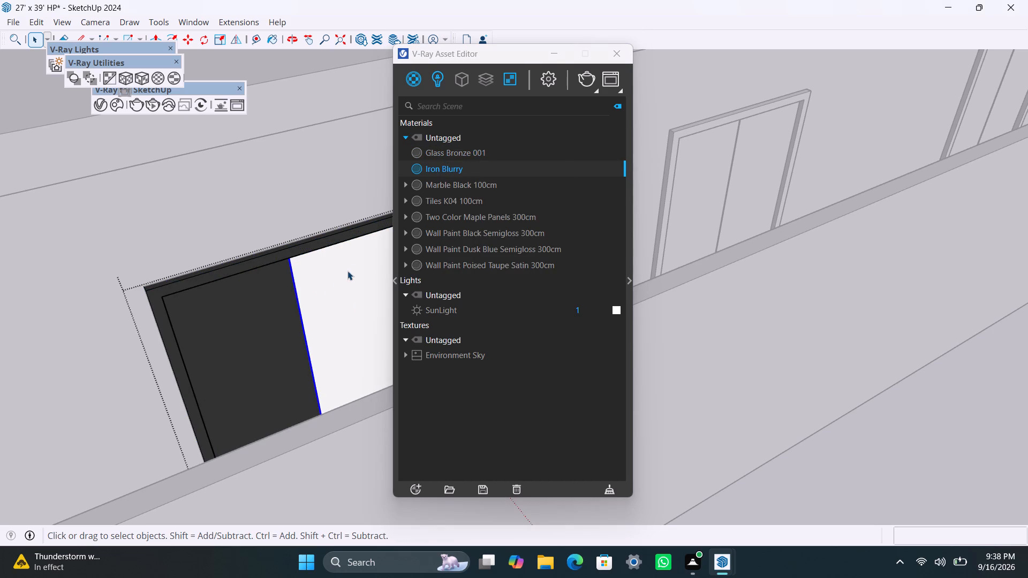
{"action": "left_click", "coordinate": [458, 150]}
{"action": "right_click", "coordinate": [459, 150]}
{"action": "left_click", "coordinate": [493, 176]}
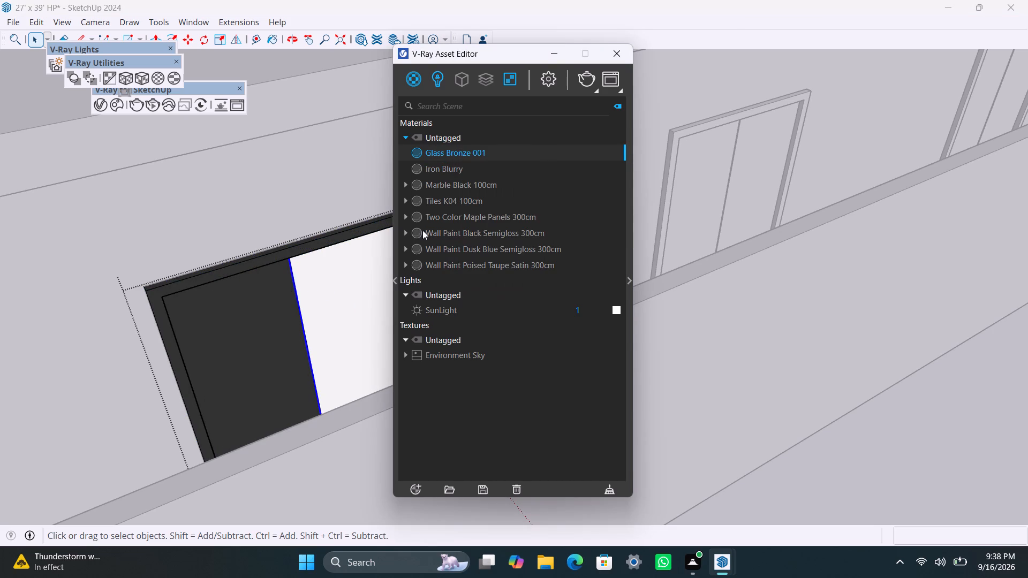
{"action": "left_click", "coordinate": [316, 294]}
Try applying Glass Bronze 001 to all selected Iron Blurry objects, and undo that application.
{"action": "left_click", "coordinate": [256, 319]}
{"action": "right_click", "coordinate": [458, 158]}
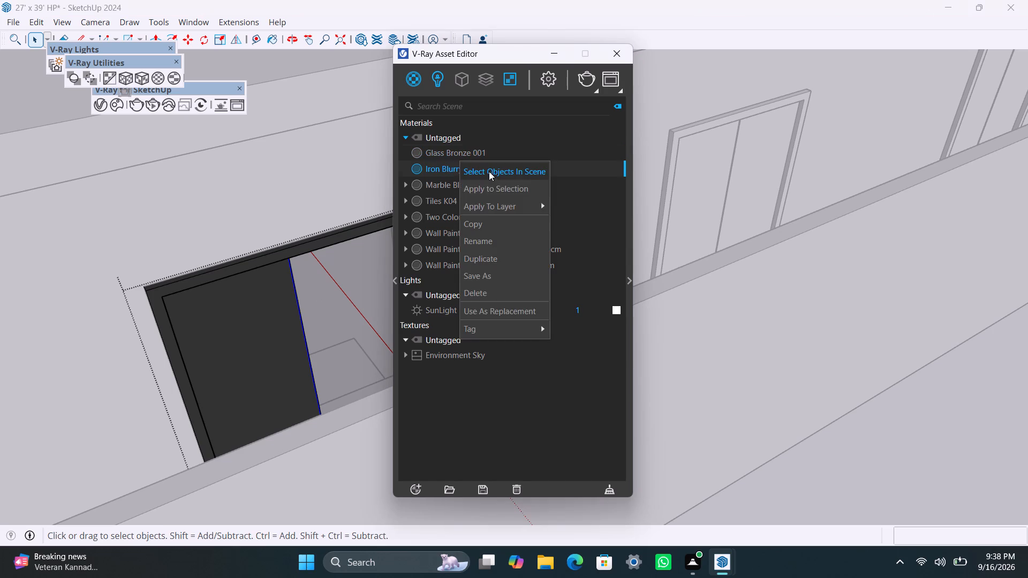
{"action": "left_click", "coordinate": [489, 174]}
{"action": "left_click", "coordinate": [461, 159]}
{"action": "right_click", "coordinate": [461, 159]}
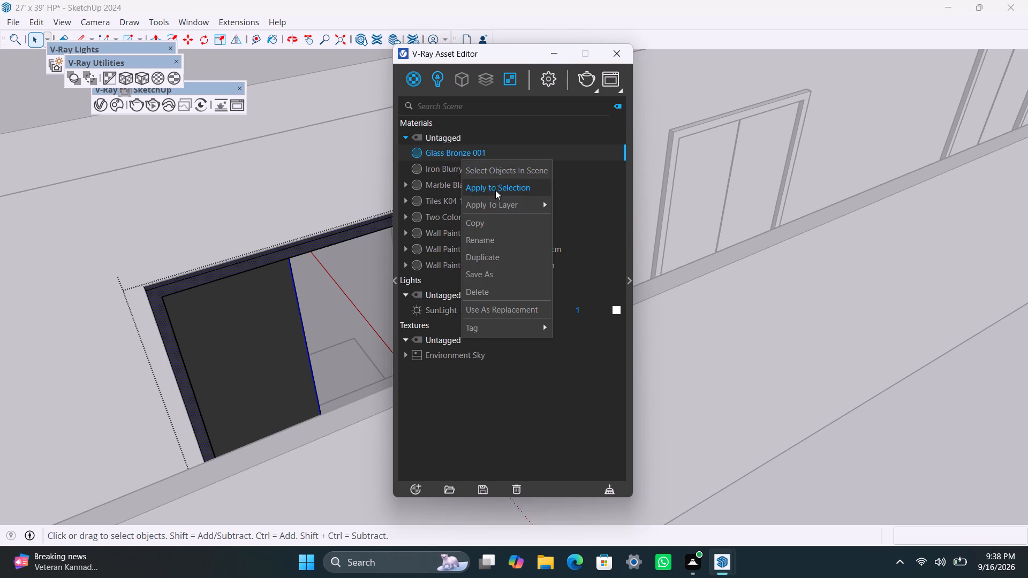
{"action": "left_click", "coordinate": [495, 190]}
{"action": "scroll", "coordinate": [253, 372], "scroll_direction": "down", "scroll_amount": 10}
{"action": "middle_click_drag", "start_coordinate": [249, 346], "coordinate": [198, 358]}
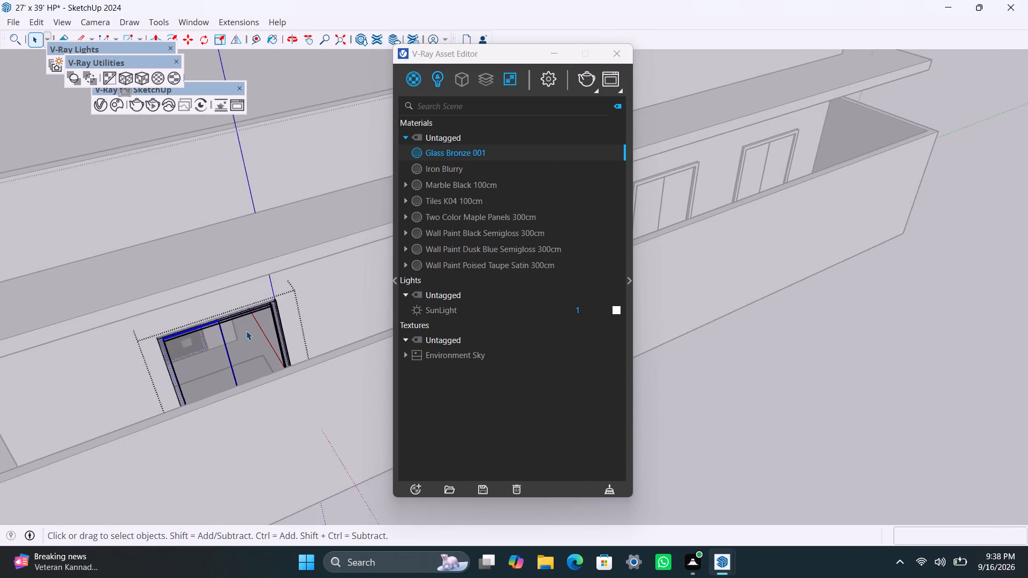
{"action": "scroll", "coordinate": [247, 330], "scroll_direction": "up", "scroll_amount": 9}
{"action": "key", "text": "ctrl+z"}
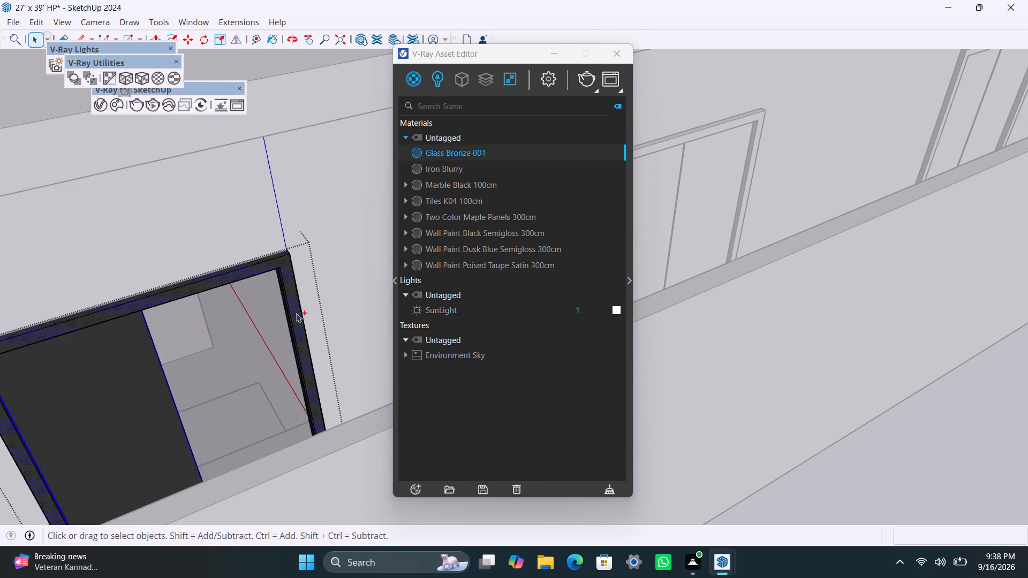
Apply the Glass Bronze 001 material to the first side window's remaining dark pane, nearer the rear corner.
{"action": "left_click_drag", "start_coordinate": [246, 322], "coordinate": [241, 326]}
{"action": "left_click", "coordinate": [119, 356]}
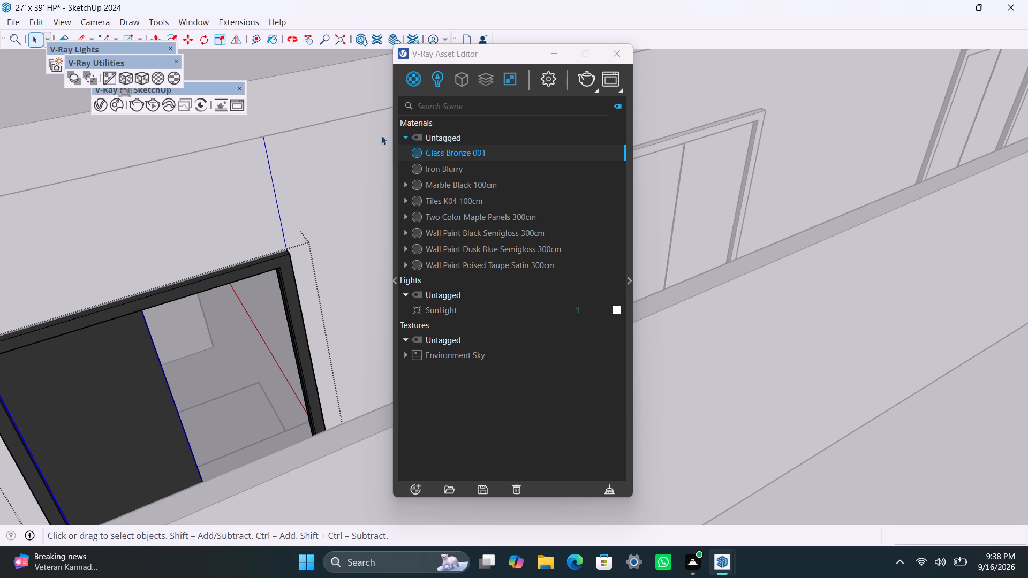
{"action": "right_click", "coordinate": [446, 154]}
{"action": "left_click", "coordinate": [485, 186]}
Apply the Iron Blurry material to the frame of the long side wall's second two-pane window from the rear corner.
{"action": "scroll", "coordinate": [246, 324], "scroll_direction": "down", "scroll_amount": 3}
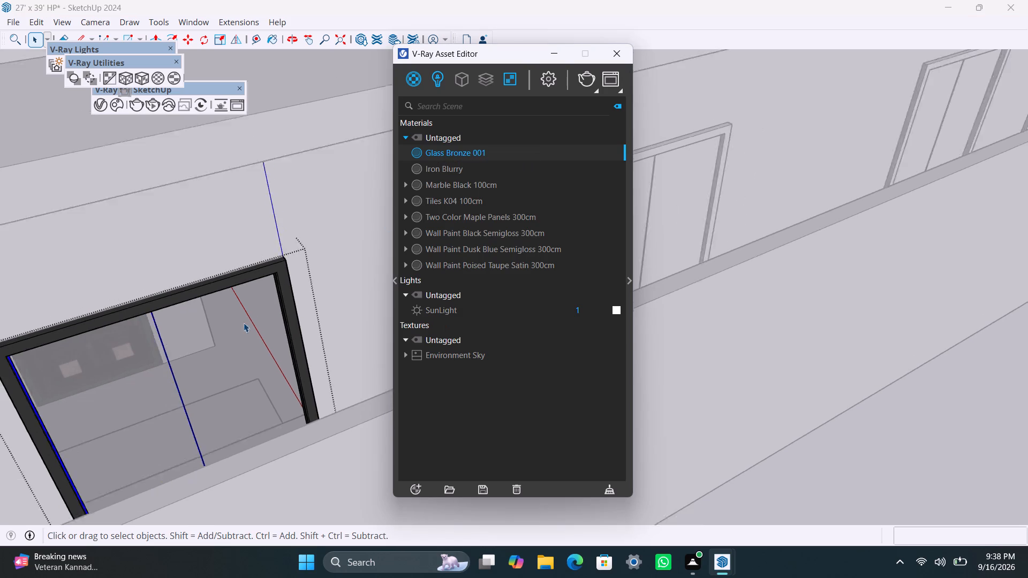
{"action": "scroll", "coordinate": [244, 323], "scroll_direction": "down", "scroll_amount": 8}
{"action": "middle_click_drag", "start_coordinate": [234, 315], "coordinate": [58, 363]}
{"action": "scroll", "coordinate": [260, 326], "scroll_direction": "up", "scroll_amount": 3}
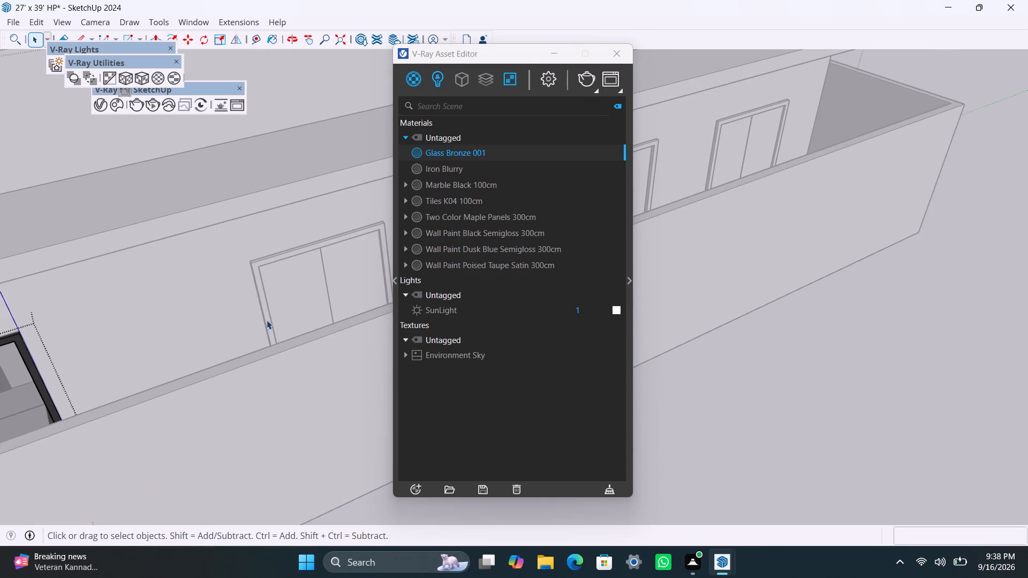
{"action": "triple_click", "coordinate": [269, 313]}
{"action": "left_click", "coordinate": [269, 313]}
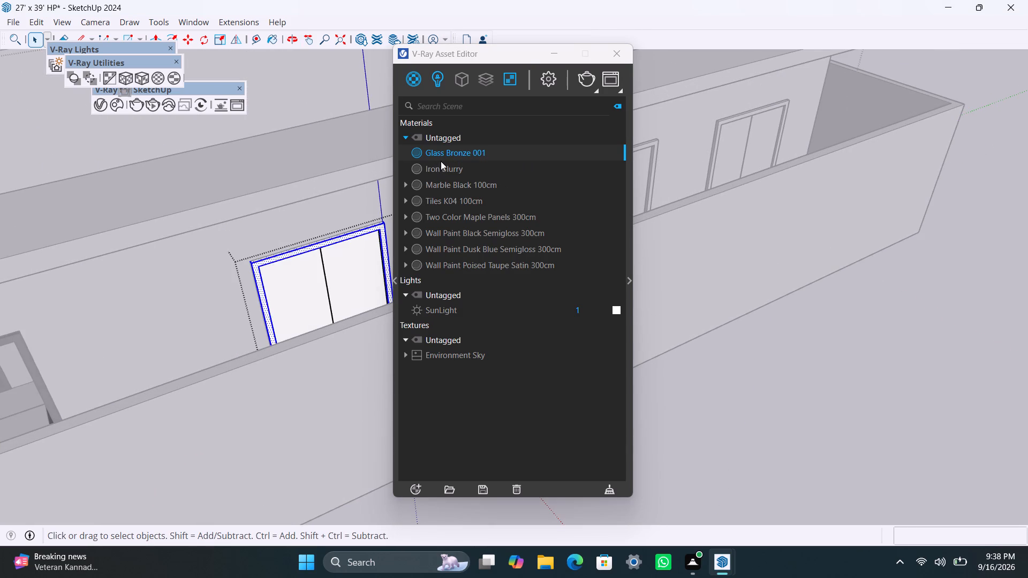
{"action": "left_click", "coordinate": [445, 169]}
{"action": "right_click", "coordinate": [447, 169]}
{"action": "left_click", "coordinate": [487, 194]}
Apply the Glass Bronze 001 material to the second side window's pane nearer the rear corner.
{"action": "scroll", "coordinate": [293, 273], "scroll_direction": "up", "scroll_amount": 2}
{"action": "left_click", "coordinate": [293, 273]}
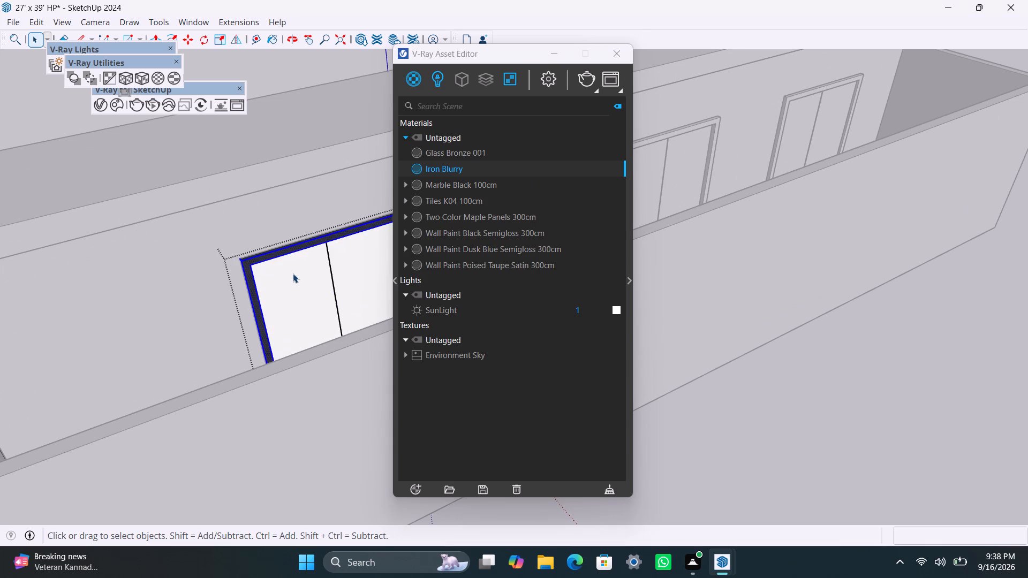
{"action": "left_click", "coordinate": [448, 155]}
{"action": "right_click", "coordinate": [446, 154]}
{"action": "left_click", "coordinate": [467, 176]}
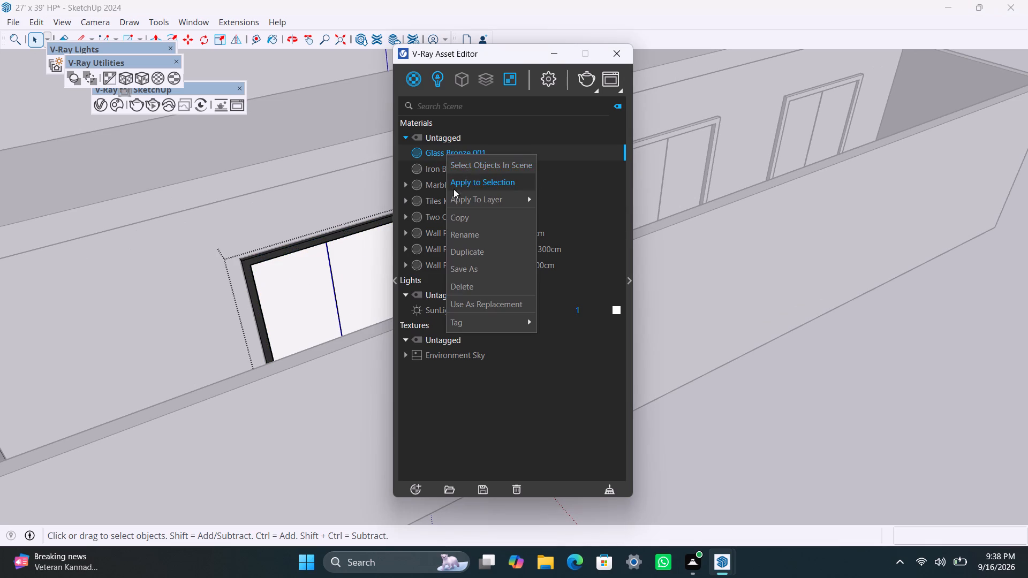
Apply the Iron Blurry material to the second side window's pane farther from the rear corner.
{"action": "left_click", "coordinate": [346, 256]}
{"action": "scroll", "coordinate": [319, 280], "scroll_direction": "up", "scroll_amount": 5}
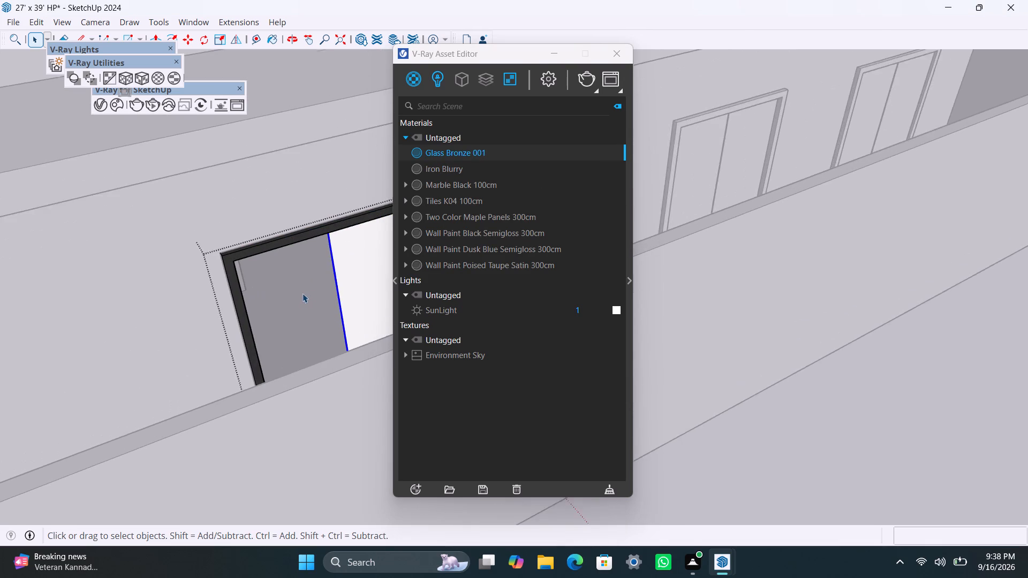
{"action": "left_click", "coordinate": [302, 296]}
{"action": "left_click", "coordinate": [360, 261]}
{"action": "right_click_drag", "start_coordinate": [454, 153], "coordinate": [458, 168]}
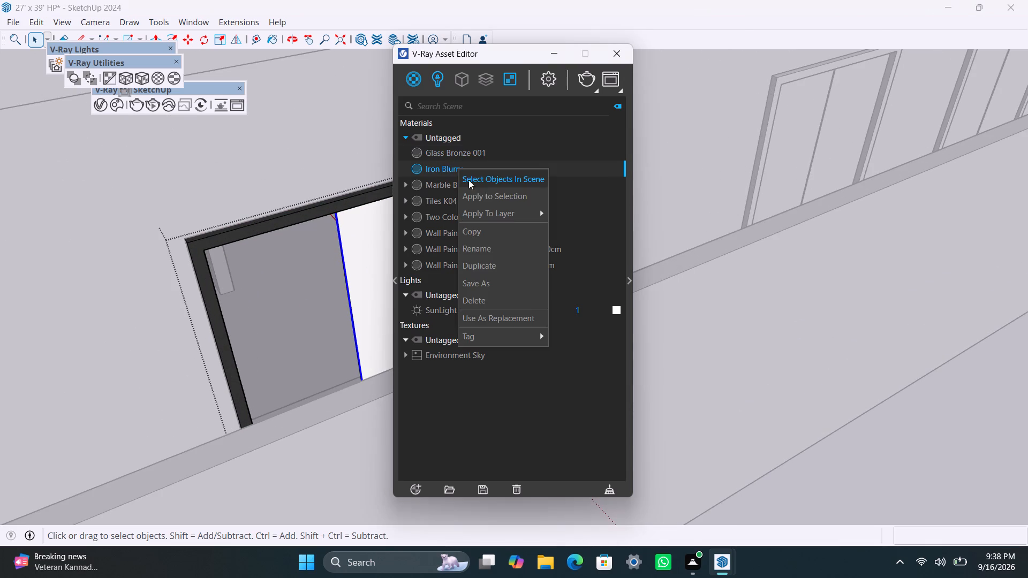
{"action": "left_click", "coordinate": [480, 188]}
Apply the Glass Bronze 001 material to the second side window's pane farther from the rear corner.
{"action": "scroll", "coordinate": [328, 296], "scroll_direction": "down", "scroll_amount": 5}
{"action": "left_click", "coordinate": [467, 153]}
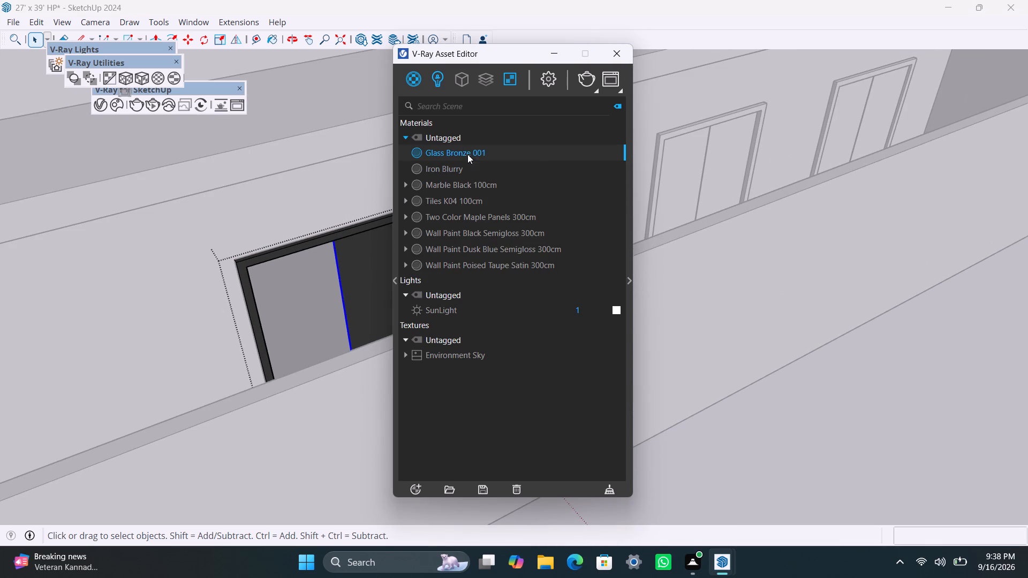
{"action": "right_click", "coordinate": [467, 154]}
{"action": "left_click", "coordinate": [529, 174]}
Apply the Iron Blurry material to the frame of the long side wall's third two-pane window from the rear corner.
{"action": "scroll", "coordinate": [321, 314], "scroll_direction": "down", "scroll_amount": 5}
{"action": "middle_click_drag", "start_coordinate": [313, 334], "coordinate": [42, 420], "text": "shift"}
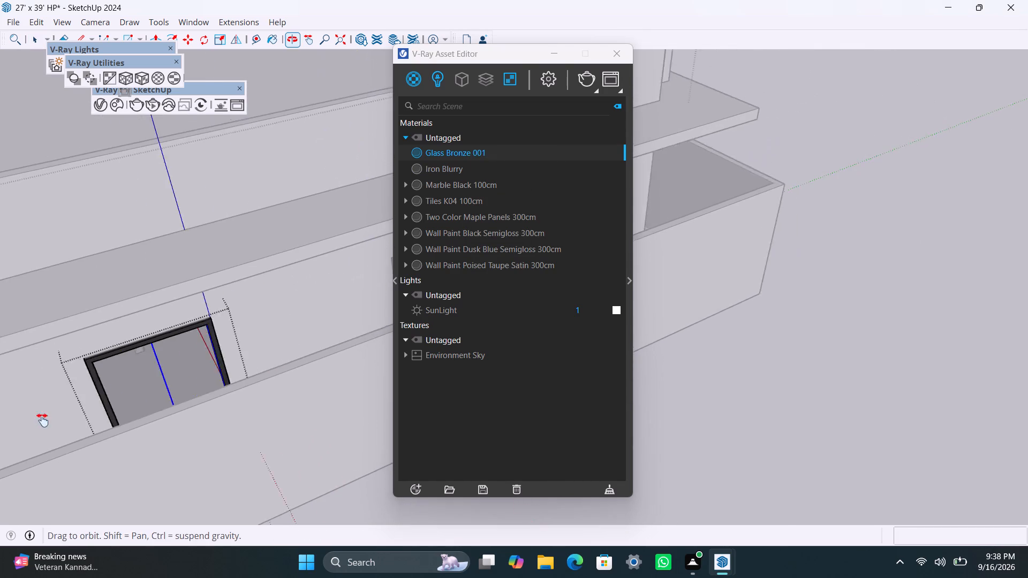
{"action": "middle_click_drag", "start_coordinate": [42, 420], "coordinate": [8, 425], "text": "shift"}
{"action": "scroll", "coordinate": [191, 363], "scroll_direction": "up", "scroll_amount": 2}
{"action": "scroll", "coordinate": [290, 297], "scroll_direction": "up", "scroll_amount": 5}
{"action": "triple_click", "coordinate": [291, 276]}
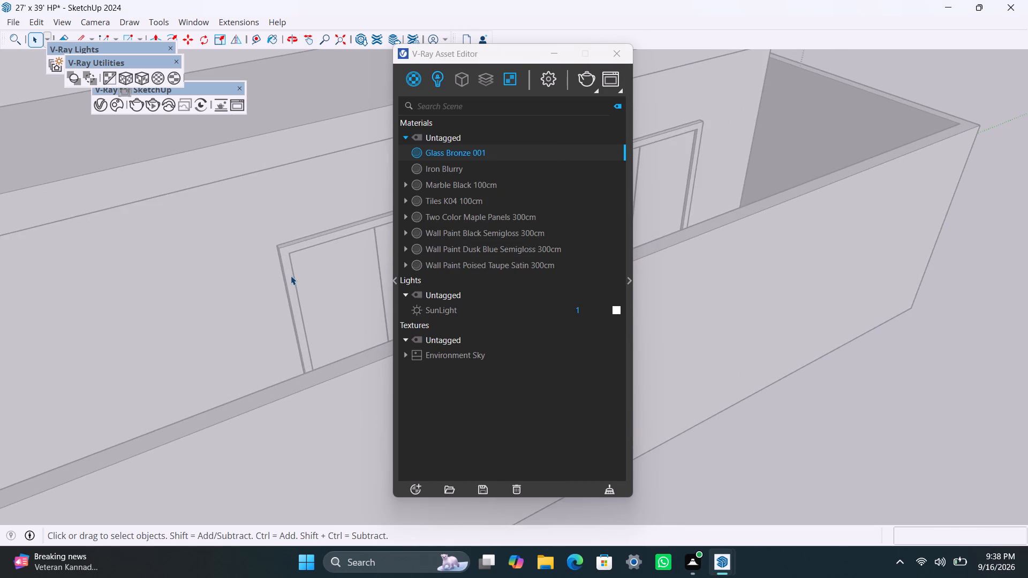
{"action": "left_click", "coordinate": [446, 168]}
{"action": "right_click", "coordinate": [446, 168]}
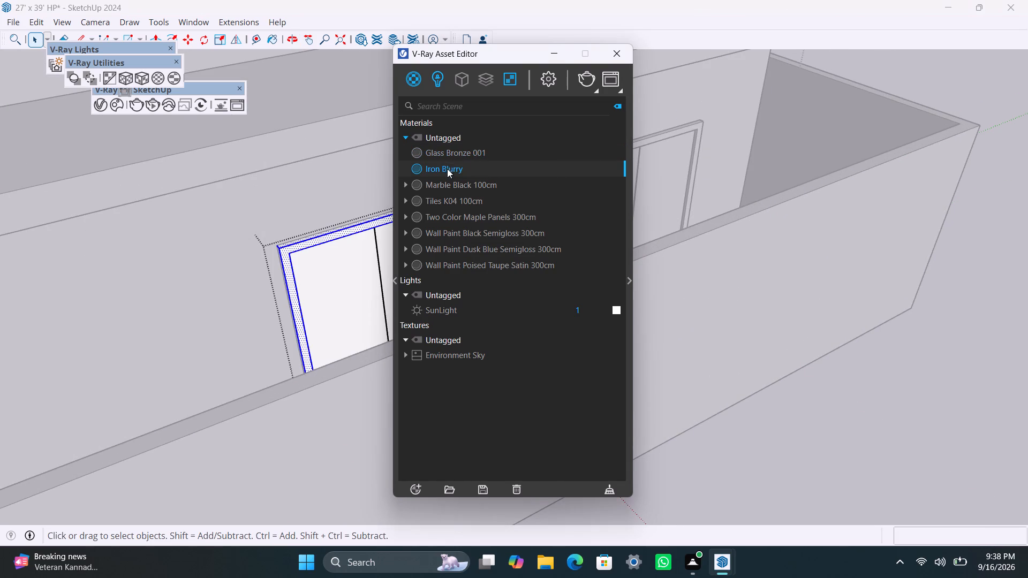
{"action": "left_click_drag", "start_coordinate": [488, 190], "coordinate": [483, 195]}
Apply the Glass Bronze 001 material to the third side window's pane nearer the rear corner.
{"action": "left_click", "coordinate": [321, 265]}
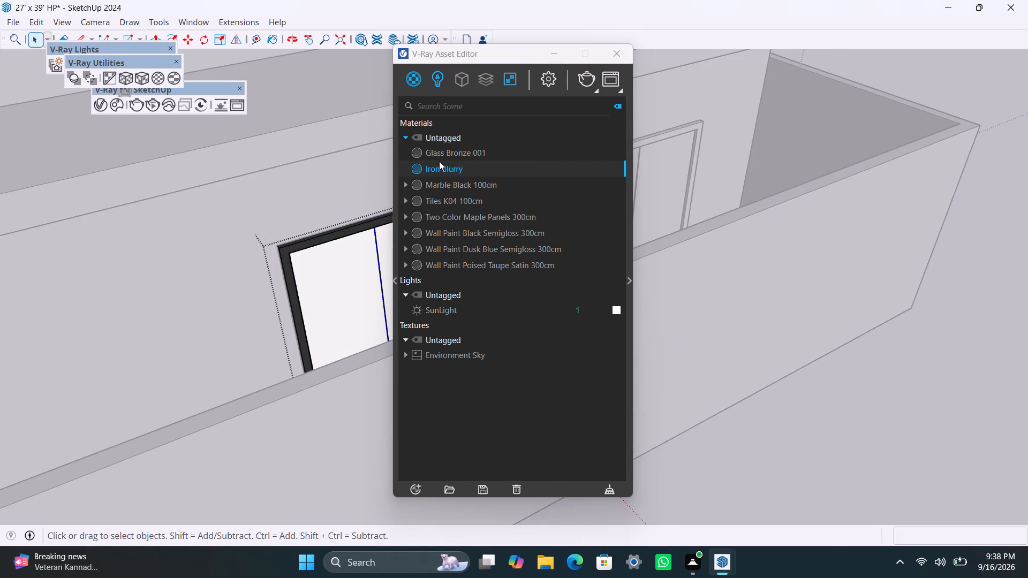
{"action": "left_click", "coordinate": [440, 151]}
{"action": "right_click", "coordinate": [443, 154]}
{"action": "left_click", "coordinate": [472, 179]}
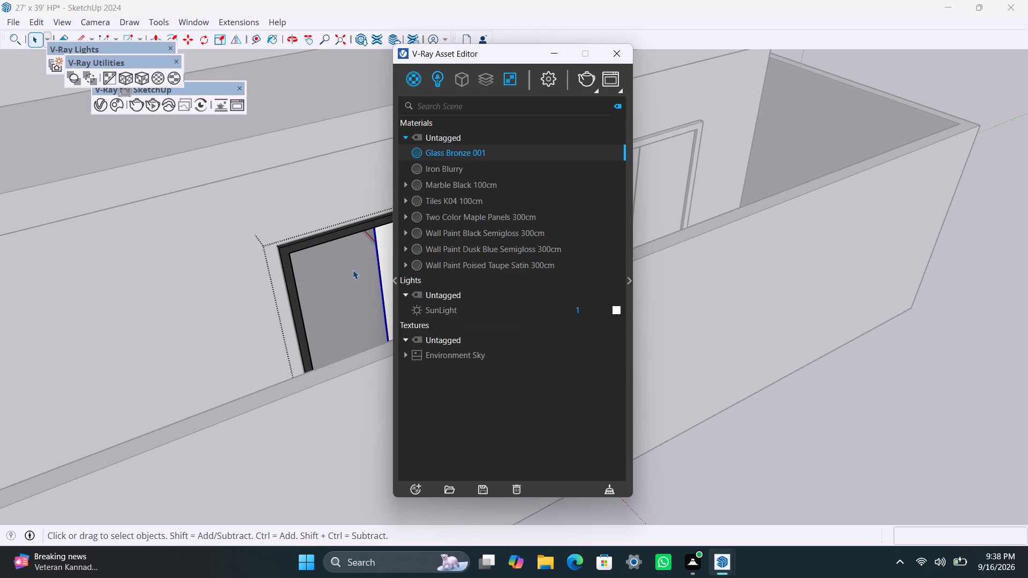
Apply the Glass Bronze 001 material to the third side window's remaining white pane.
{"action": "scroll", "coordinate": [356, 281], "scroll_direction": "down", "scroll_amount": 3}
{"action": "middle_click_drag", "start_coordinate": [350, 286], "coordinate": [227, 351], "text": "shift"}
{"action": "scroll", "coordinate": [269, 325], "scroll_direction": "up", "scroll_amount": 3}
{"action": "left_click", "coordinate": [272, 324]}
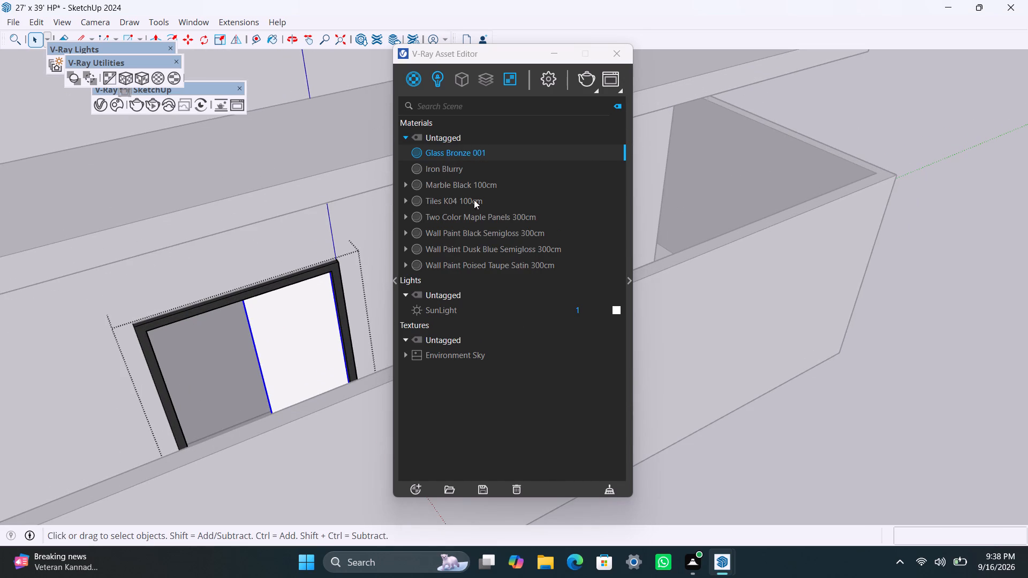
{"action": "right_click", "coordinate": [477, 153]}
{"action": "left_click", "coordinate": [498, 182]}
Apply the Iron Blurry material to the frame of the long side wall's fourth two-pane window, farthest from the rear corner.
{"action": "scroll", "coordinate": [310, 331], "scroll_direction": "down", "scroll_amount": 4}
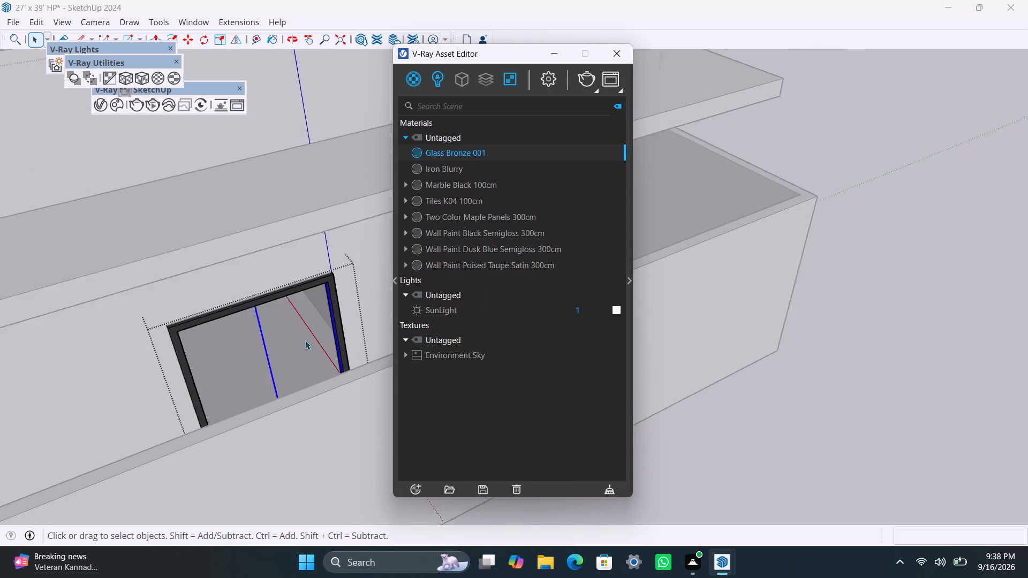
{"action": "scroll", "coordinate": [305, 340], "scroll_direction": "down", "scroll_amount": 7}
{"action": "middle_click_drag", "start_coordinate": [293, 326], "coordinate": [128, 386]}
{"action": "scroll", "coordinate": [230, 367], "scroll_direction": "up", "scroll_amount": 10}
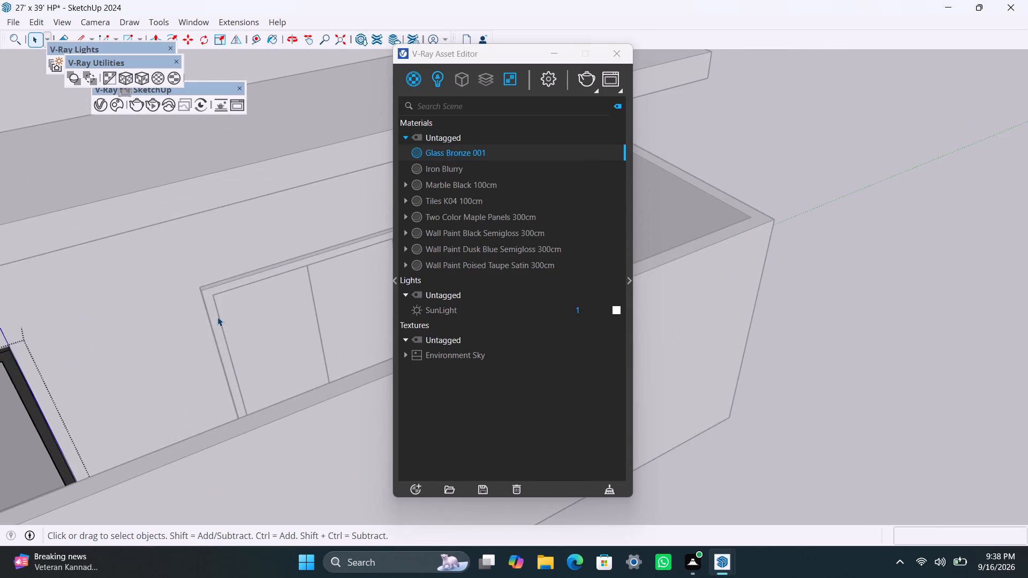
{"action": "triple_click", "coordinate": [221, 316]}
{"action": "triple_click", "coordinate": [210, 304]}
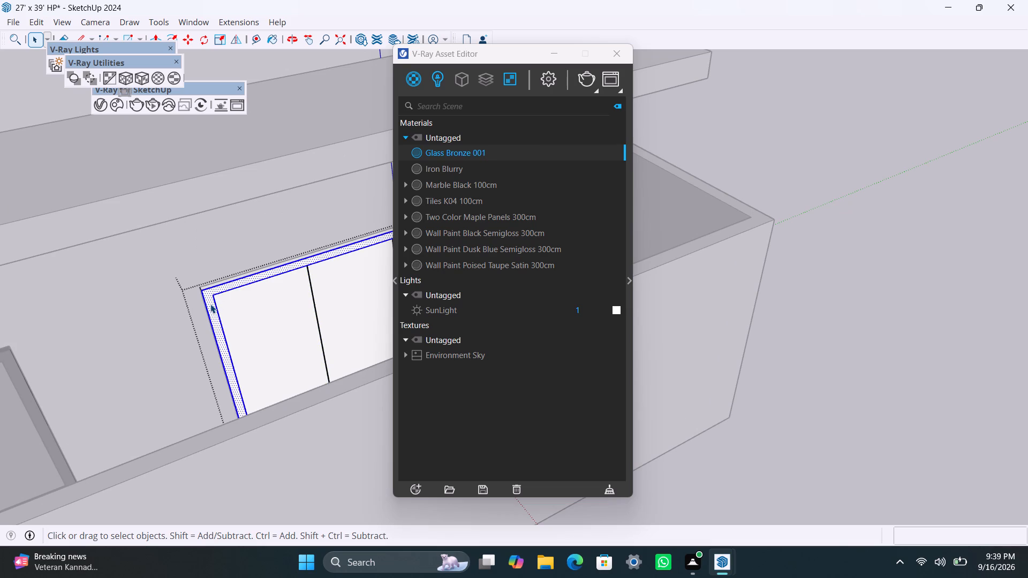
{"action": "left_click", "coordinate": [442, 170]}
{"action": "right_click", "coordinate": [442, 170]}
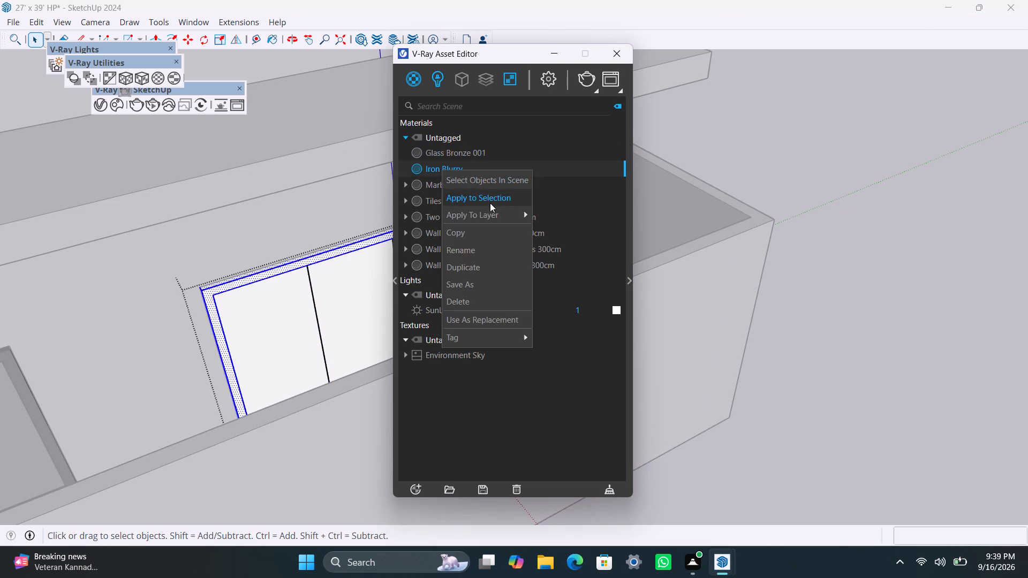
{"action": "left_click", "coordinate": [490, 203]}
Apply the Glass Bronze 001 material to the fourth side window's pane nearer the rear corner.
{"action": "left_click", "coordinate": [315, 305]}
{"action": "left_click", "coordinate": [450, 148]}
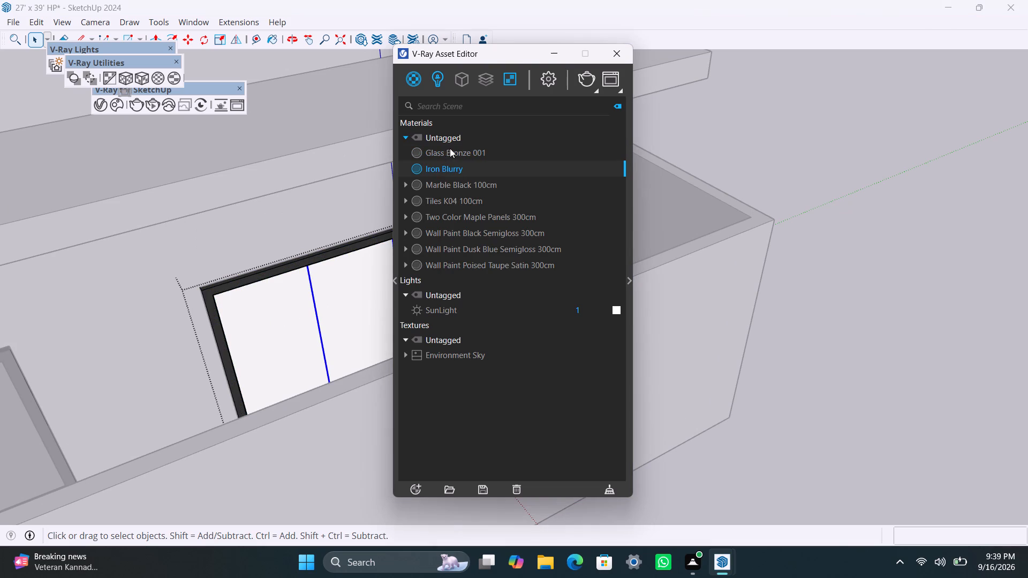
{"action": "right_click", "coordinate": [453, 152]}
{"action": "left_click", "coordinate": [512, 186]}
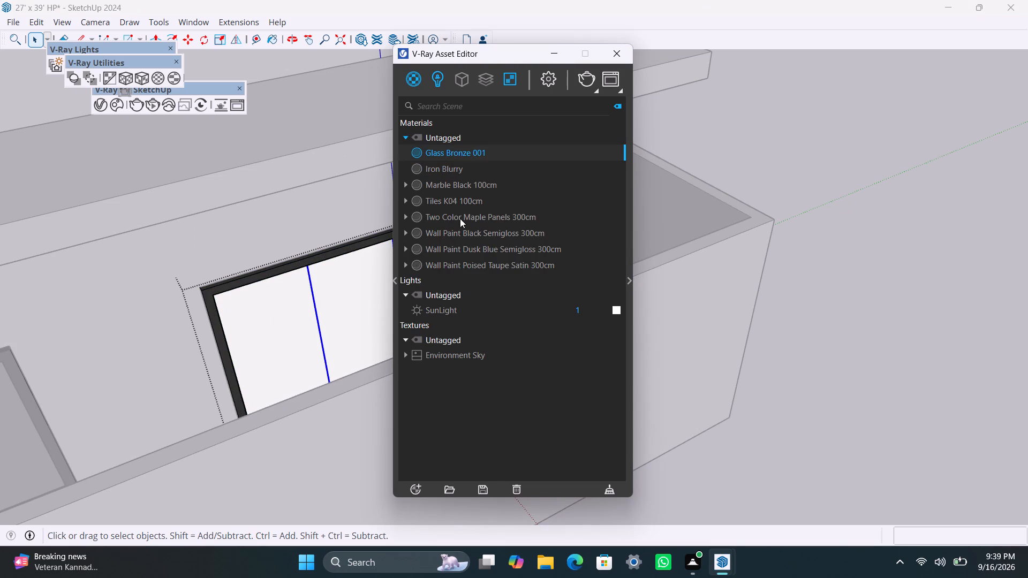
Apply the Iron Blurry material to the tall rectangular frame on the front boundary wall, excluding its inner face.
{"action": "scroll", "coordinate": [308, 329], "scroll_direction": "down", "scroll_amount": 9}
{"action": "left_click", "coordinate": [823, 340]}
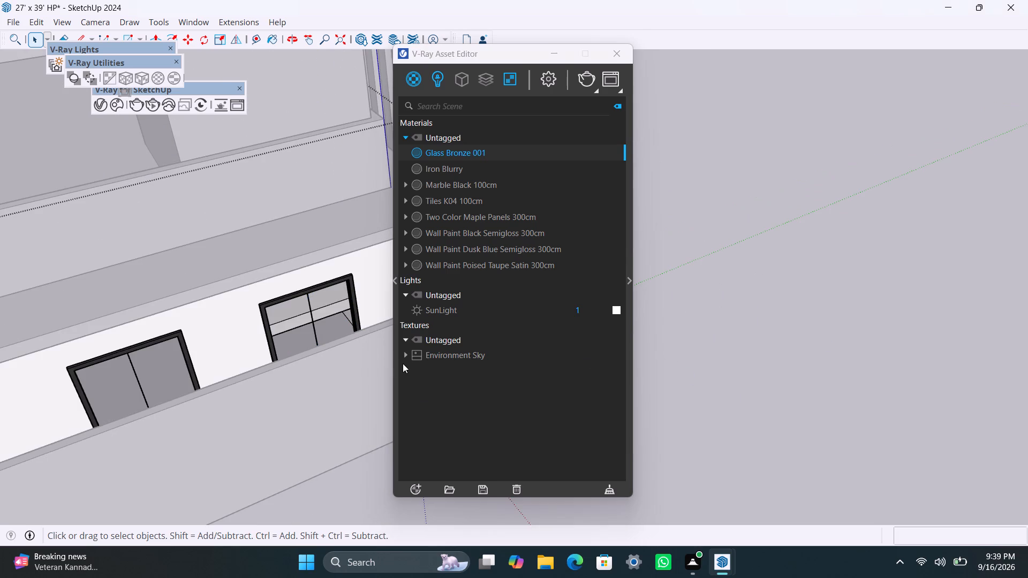
{"action": "scroll", "coordinate": [400, 360], "scroll_direction": "up", "scroll_amount": 2}
{"action": "middle_click_drag", "start_coordinate": [368, 341], "coordinate": [301, 359]}
{"action": "scroll", "coordinate": [264, 339], "scroll_direction": "down", "scroll_amount": 13}
{"action": "middle_click_drag", "start_coordinate": [280, 330], "coordinate": [225, 327]}
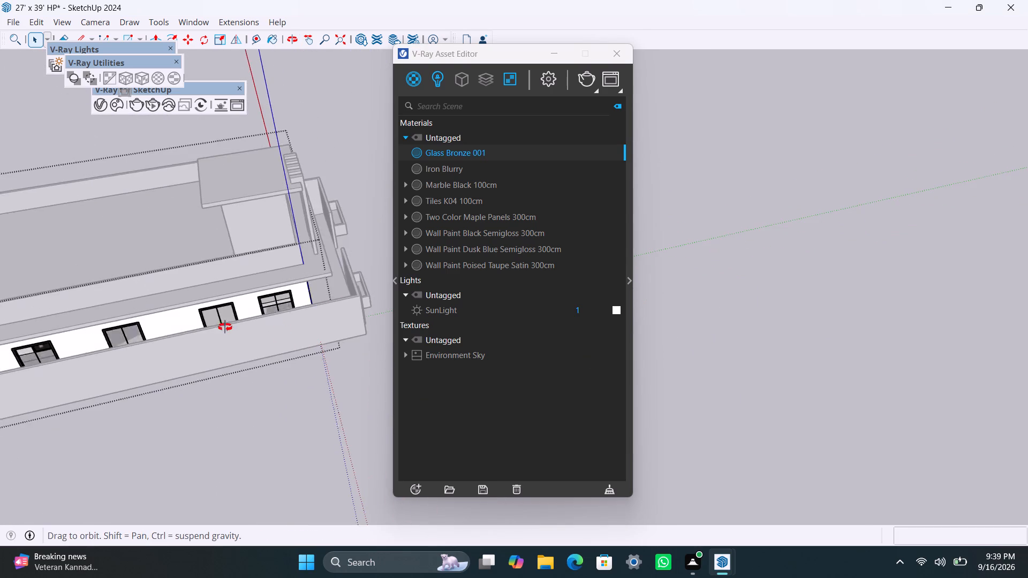
{"action": "middle_click_drag", "start_coordinate": [225, 327], "coordinate": [20, 333]}
{"action": "scroll", "coordinate": [260, 289], "scroll_direction": "down", "scroll_amount": 5}
{"action": "middle_click_drag", "start_coordinate": [316, 291], "coordinate": [135, 389], "text": "shift"}
{"action": "scroll", "coordinate": [180, 324], "scroll_direction": "up", "scroll_amount": 4}
{"action": "middle_click_drag", "start_coordinate": [236, 327], "coordinate": [50, 284]}
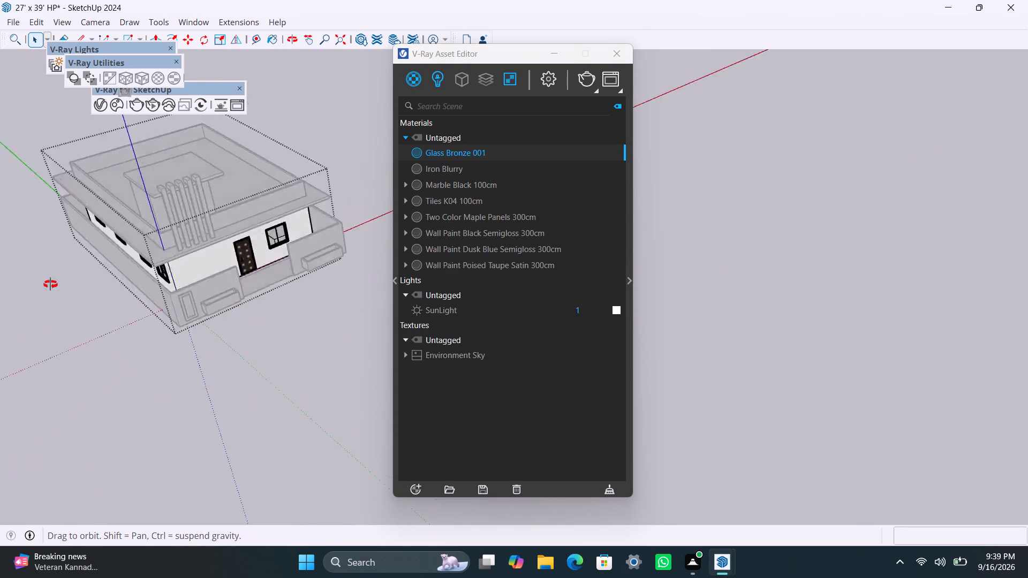
{"action": "middle_click_drag", "start_coordinate": [50, 284], "coordinate": [12, 273]}
{"action": "left_click", "coordinate": [162, 366]}
{"action": "scroll", "coordinate": [267, 337], "scroll_direction": "down", "scroll_amount": 4}
{"action": "middle_click_drag", "start_coordinate": [281, 341], "coordinate": [256, 418], "text": "shift"}
{"action": "scroll", "coordinate": [207, 360], "scroll_direction": "up", "scroll_amount": 4}
{"action": "middle_click_drag", "start_coordinate": [275, 367], "coordinate": [273, 363]}
{"action": "scroll", "coordinate": [275, 367], "scroll_direction": "up", "scroll_amount": 1}
{"action": "middle_click_drag", "start_coordinate": [273, 363], "coordinate": [218, 309]}
{"action": "scroll", "coordinate": [223, 304], "scroll_direction": "up", "scroll_amount": 12}
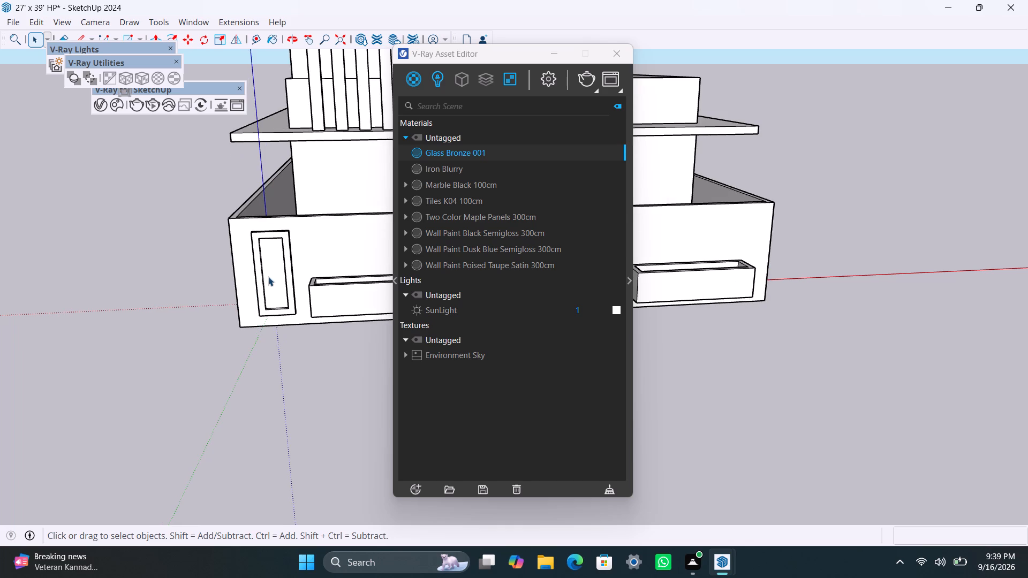
{"action": "scroll", "coordinate": [256, 289], "scroll_direction": "up", "scroll_amount": 3}
{"action": "left_click", "coordinate": [264, 289]}
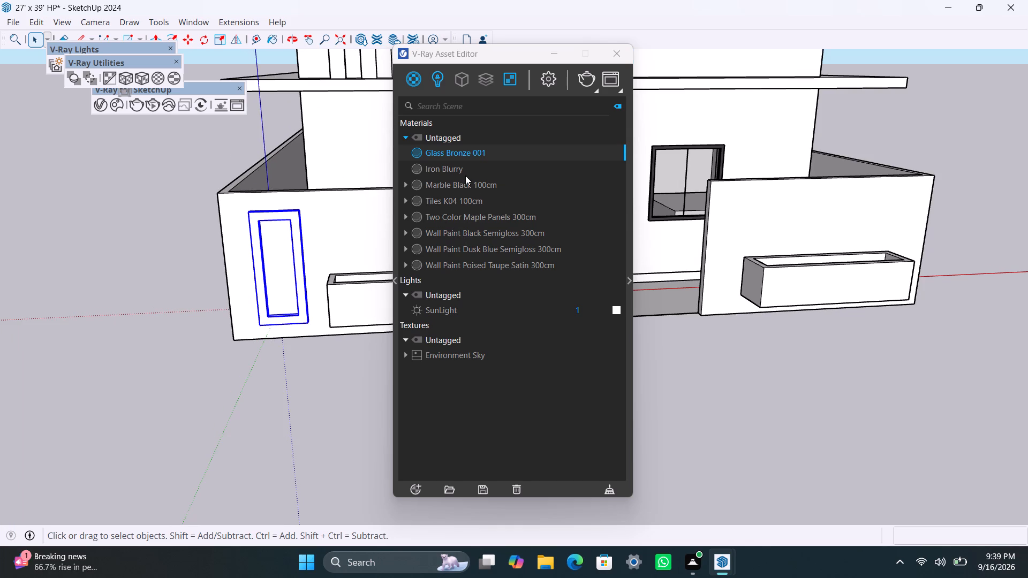
{"action": "left_click", "coordinate": [444, 166]}
{"action": "left_click", "coordinate": [448, 170]}
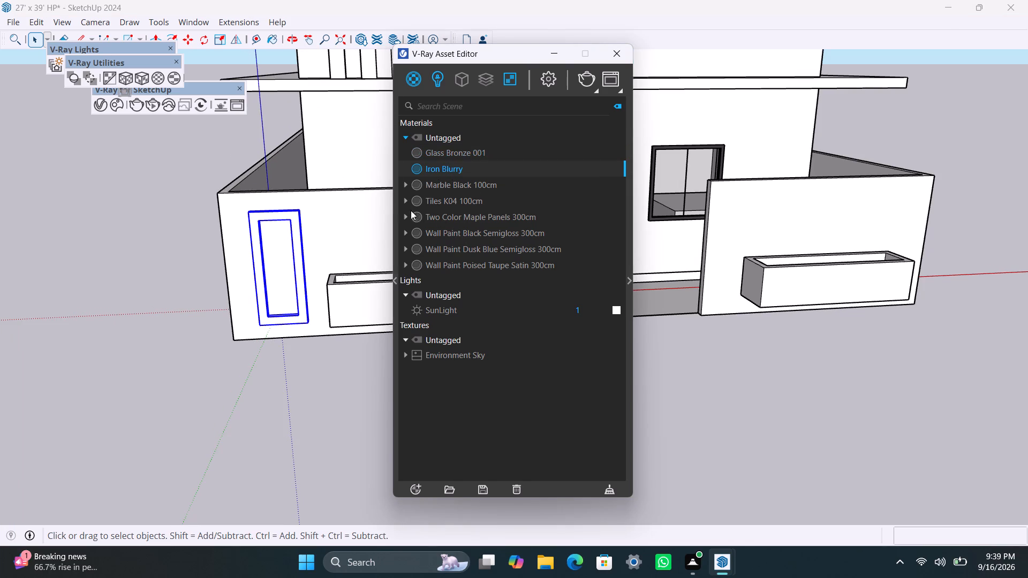
{"action": "triple_click", "coordinate": [258, 252]}
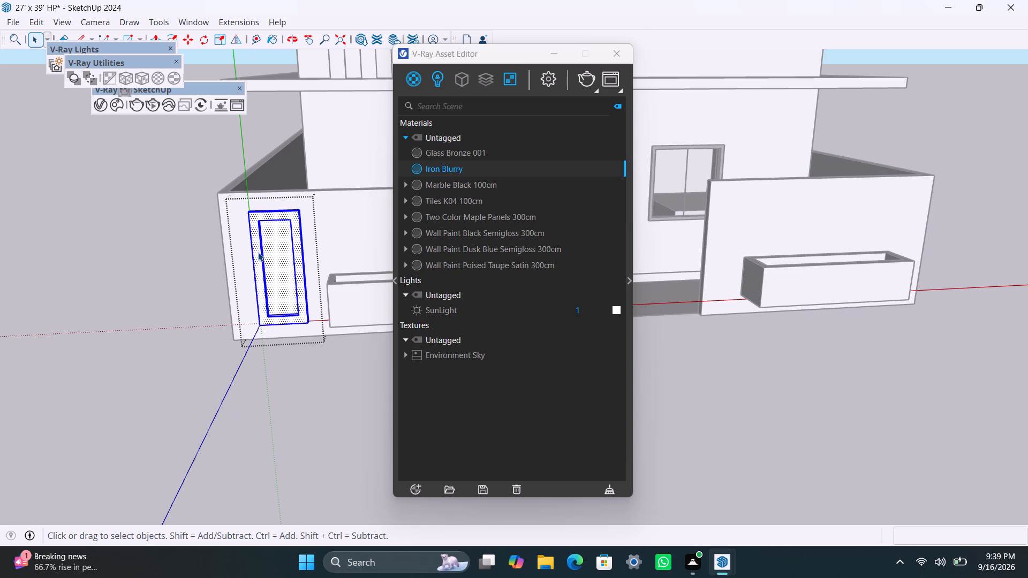
{"action": "left_click", "coordinate": [258, 252]}
{"action": "double_click", "coordinate": [258, 252]}
{"action": "left_click", "coordinate": [276, 252], "text": "shift"}
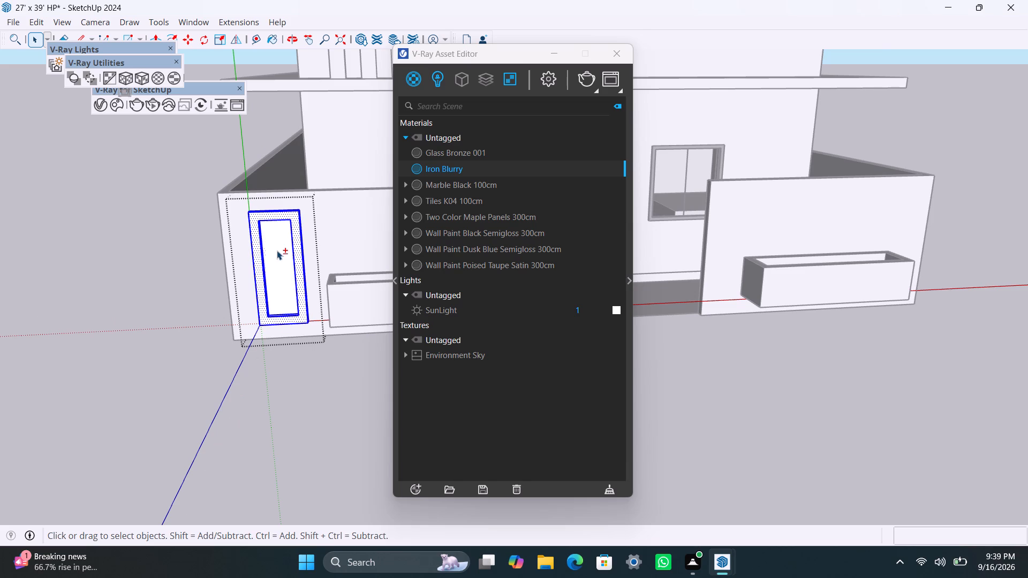
{"action": "right_click", "coordinate": [460, 165]}
{"action": "left_click", "coordinate": [485, 193]}
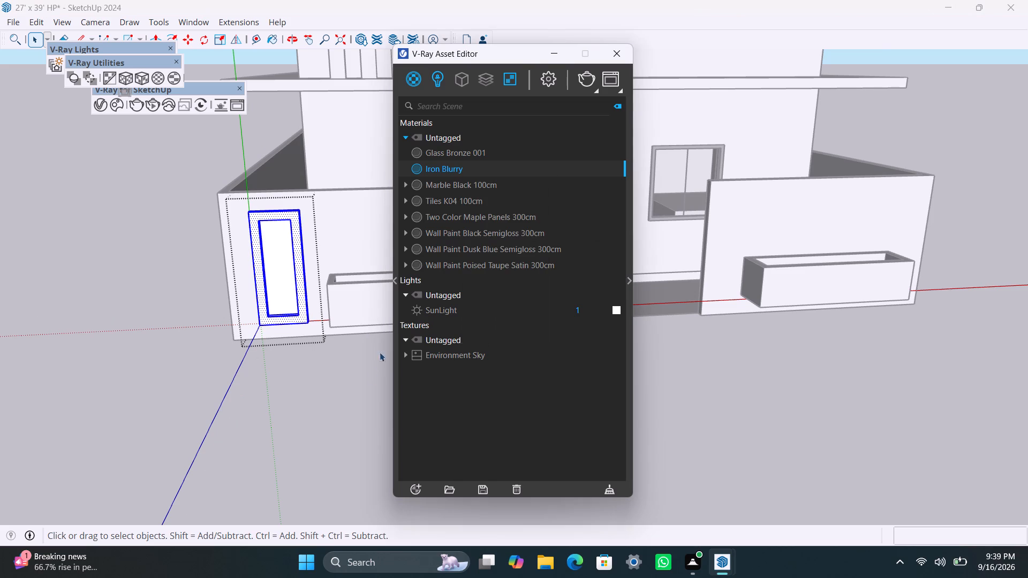
{"action": "left_click", "coordinate": [366, 391]}
Draw a rectangle filling the opening inside the boundary wall's tall frame and make it a group.
{"action": "scroll", "coordinate": [284, 322], "scroll_direction": "up", "scroll_amount": 2}
{"action": "key", "text": "r"}
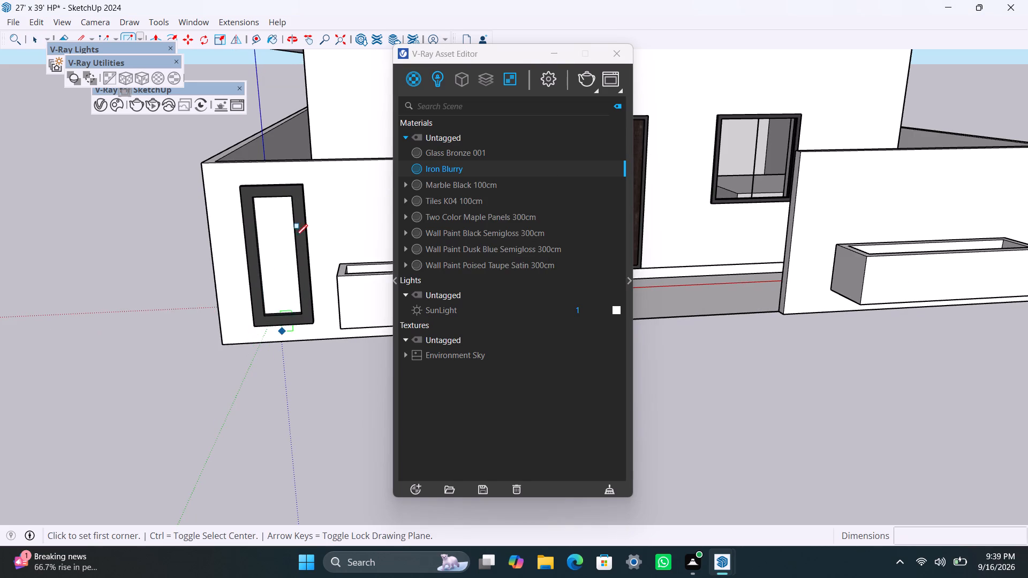
{"action": "left_click_drag", "start_coordinate": [253, 200], "coordinate": [264, 232]}
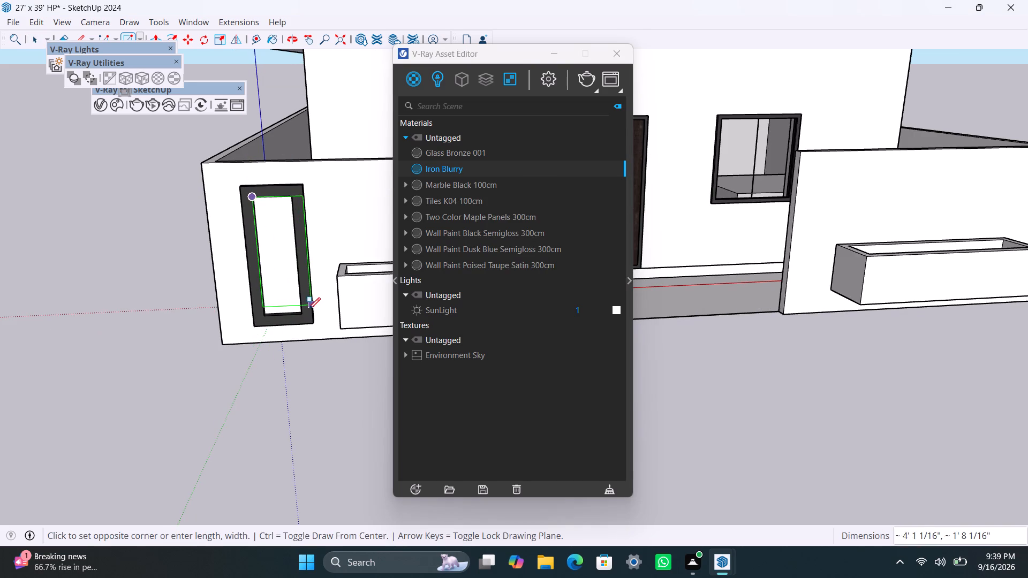
{"action": "left_click", "coordinate": [297, 315]}
{"action": "key", "text": "space"}
{"action": "double_click", "coordinate": [285, 296]}
{"action": "right_click", "coordinate": [285, 296]}
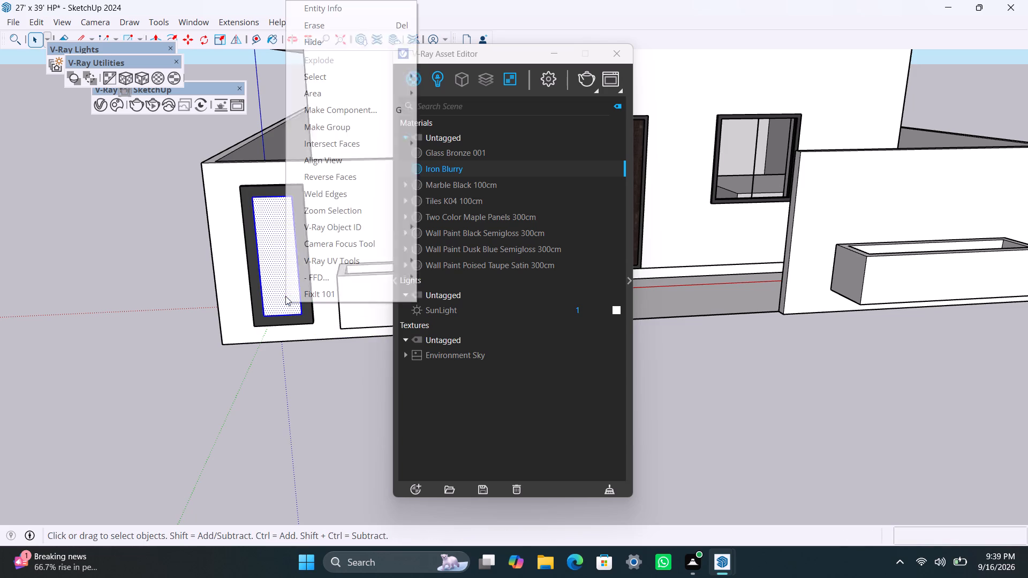
{"action": "left_click_drag", "start_coordinate": [347, 132], "coordinate": [348, 139]}
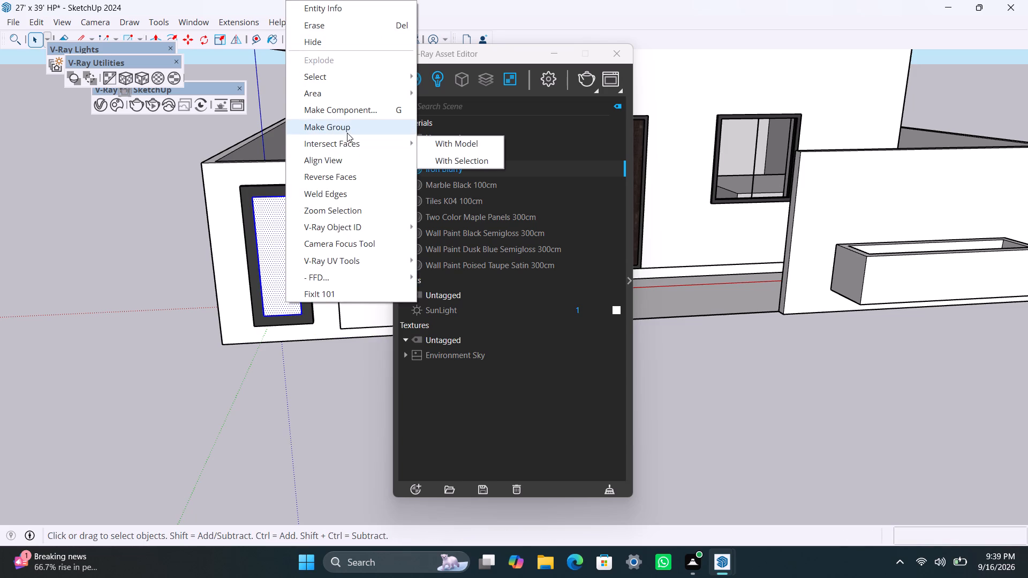
{"action": "left_click", "coordinate": [347, 133]}
Extrude the grouped rectangle inside the boundary wall frame by 8 mm.
{"action": "triple_click", "coordinate": [281, 250]}
{"action": "key", "text": "p"}
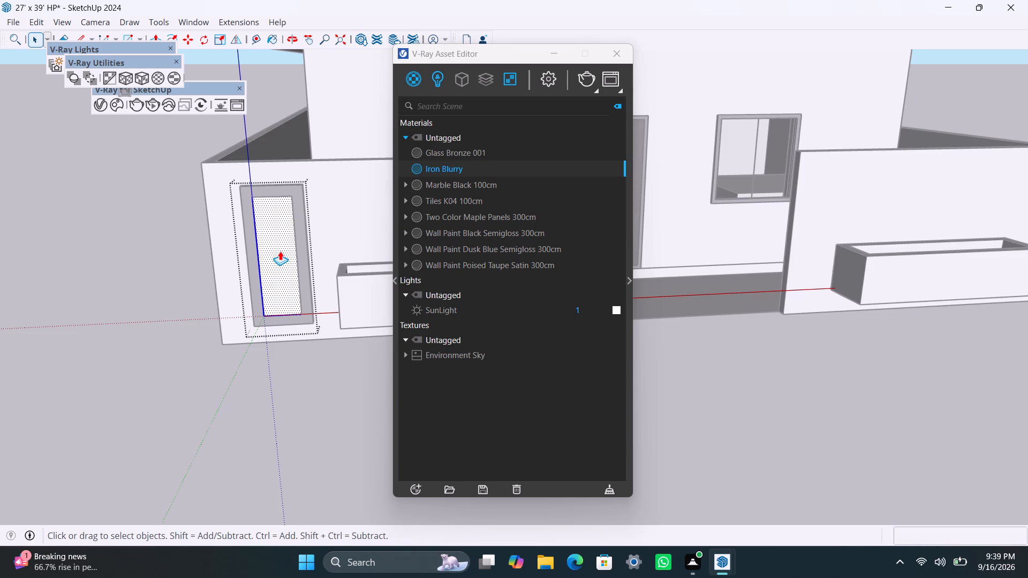
{"action": "left_click", "coordinate": [280, 251]}
{"action": "type", "text": "8mm"}
{"action": "key", "text": "Return"}
{"action": "key", "text": "space"}
{"action": "left_click", "coordinate": [334, 421]}
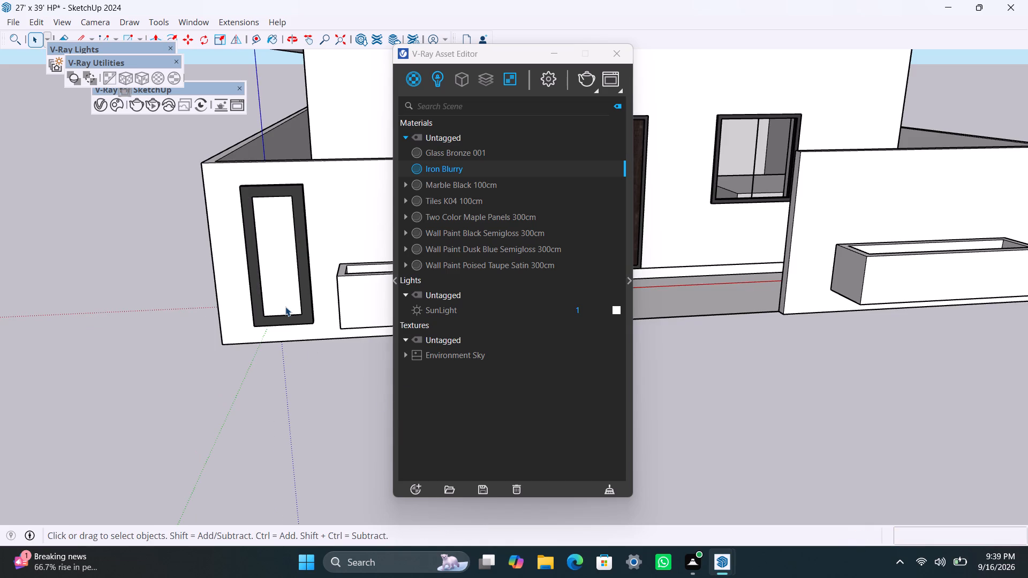
Apply the Glass Bronze 001 material to the new panel inside the boundary wall frame.
{"action": "left_click", "coordinate": [285, 307]}
{"action": "left_click", "coordinate": [470, 153]}
{"action": "right_click", "coordinate": [470, 153]}
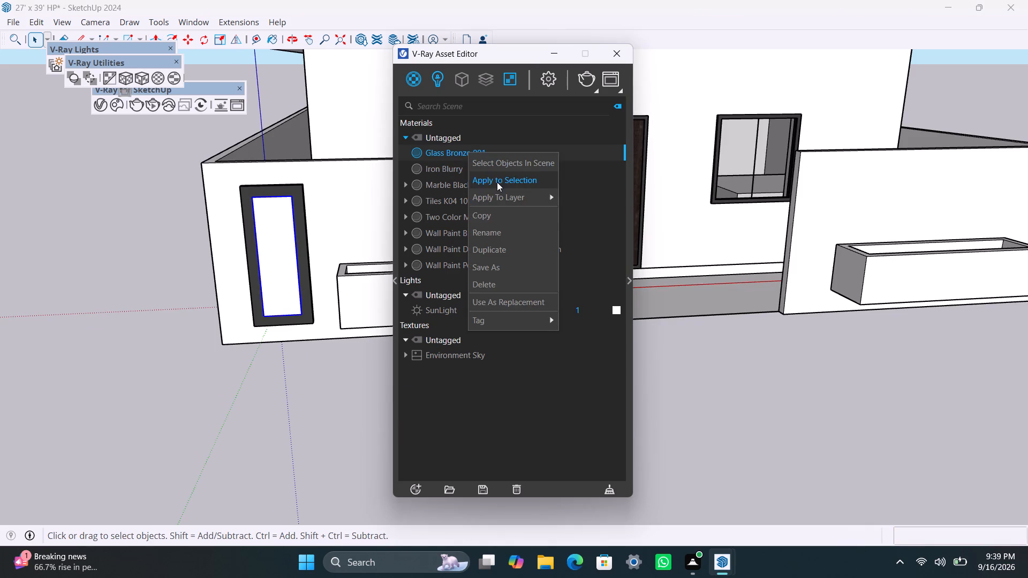
{"action": "left_click", "coordinate": [498, 182]}
{"action": "left_click", "coordinate": [310, 418]}
Apply the Marble Black 100cm material to the five vertical fins on the front of the upper floor.
{"action": "scroll", "coordinate": [235, 402], "scroll_direction": "down", "scroll_amount": 6}
{"action": "middle_click_drag", "start_coordinate": [290, 446], "coordinate": [276, 457], "text": "shift"}
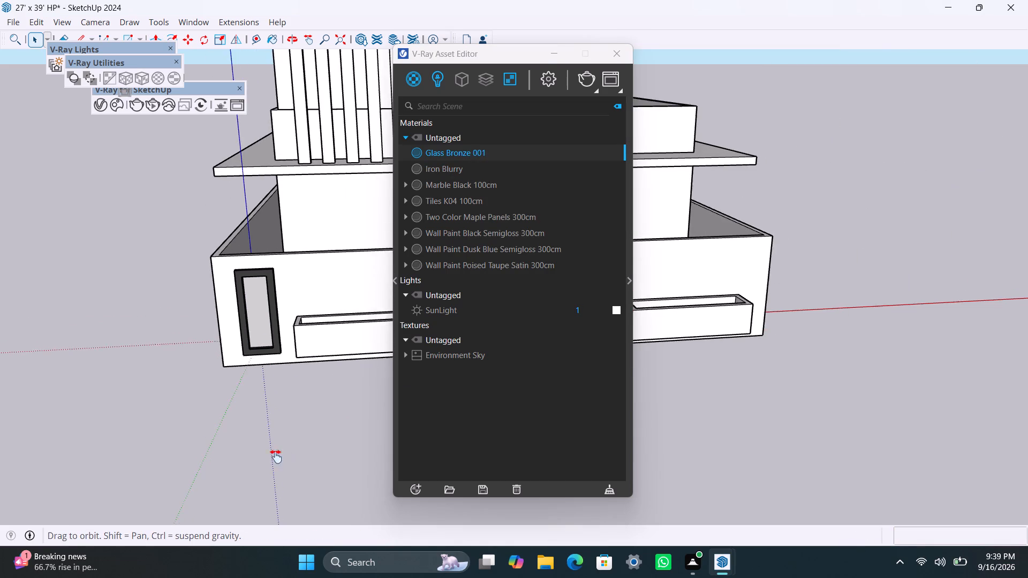
{"action": "middle_click_drag", "start_coordinate": [276, 457], "coordinate": [190, 484], "text": "shift"}
{"action": "scroll", "coordinate": [210, 444], "scroll_direction": "down", "scroll_amount": 2}
{"action": "middle_click_drag", "start_coordinate": [223, 473], "coordinate": [214, 520], "text": "shift"}
{"action": "left_click", "coordinate": [250, 522]}
{"action": "scroll", "coordinate": [243, 488], "scroll_direction": "down", "scroll_amount": 2}
{"action": "middle_click", "coordinate": [292, 495], "text": "shift"}
{"action": "left_click", "coordinate": [208, 269]}
{"action": "double_click", "coordinate": [208, 270]}
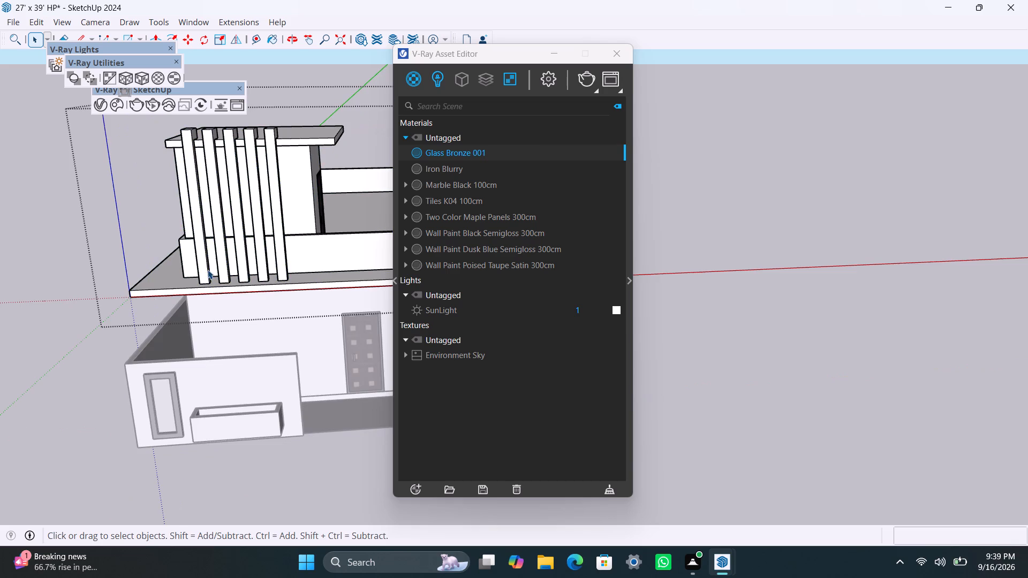
{"action": "left_click", "coordinate": [218, 254], "text": "shift"}
{"action": "left_click", "coordinate": [239, 249], "text": "shift"}
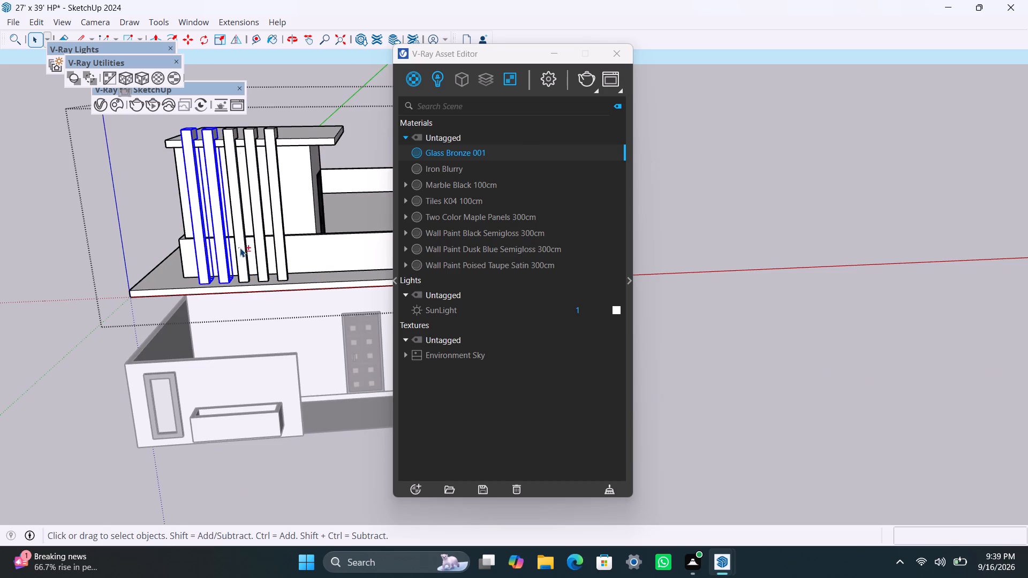
{"action": "left_click", "coordinate": [255, 244], "text": "shift"}
{"action": "left_click", "coordinate": [276, 244], "text": "shift"}
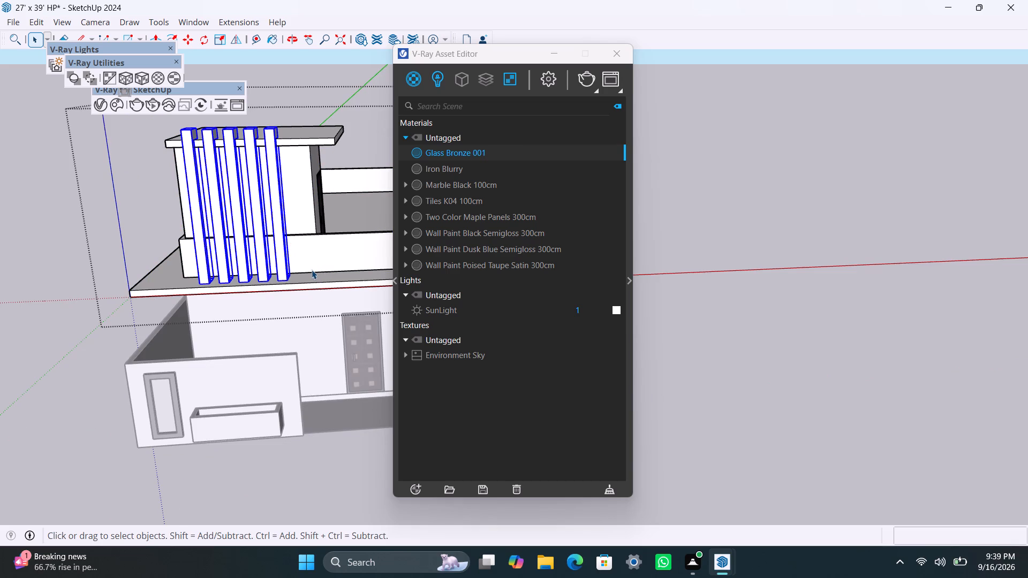
{"action": "left_click", "coordinate": [449, 187]}
{"action": "right_click", "coordinate": [449, 187]}
{"action": "left_click", "coordinate": [475, 215]}
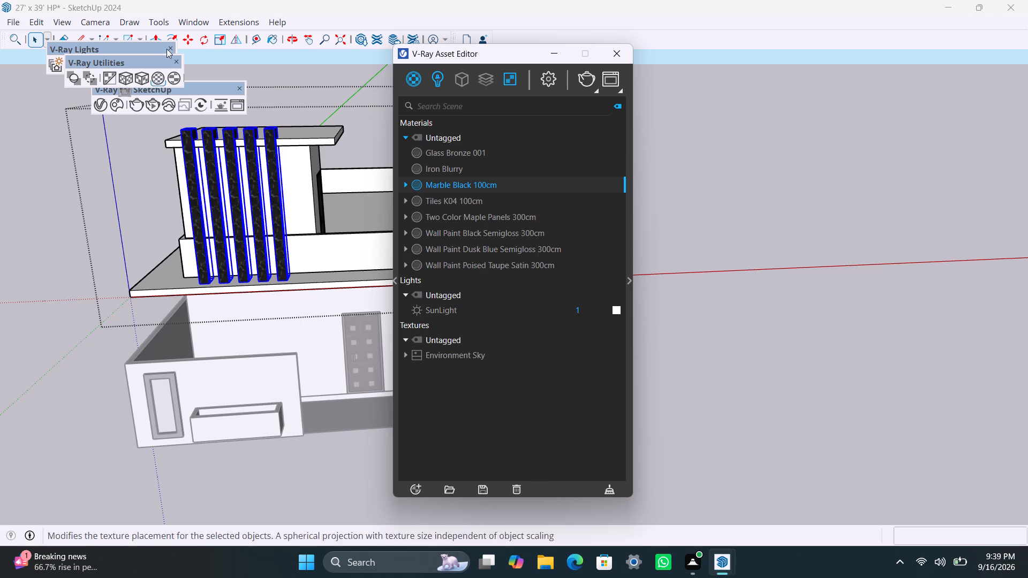
Set the marble texture on the five fins to V-Ray's fitted tri-planar projection and leave the group.
{"action": "left_click", "coordinate": [140, 74]}
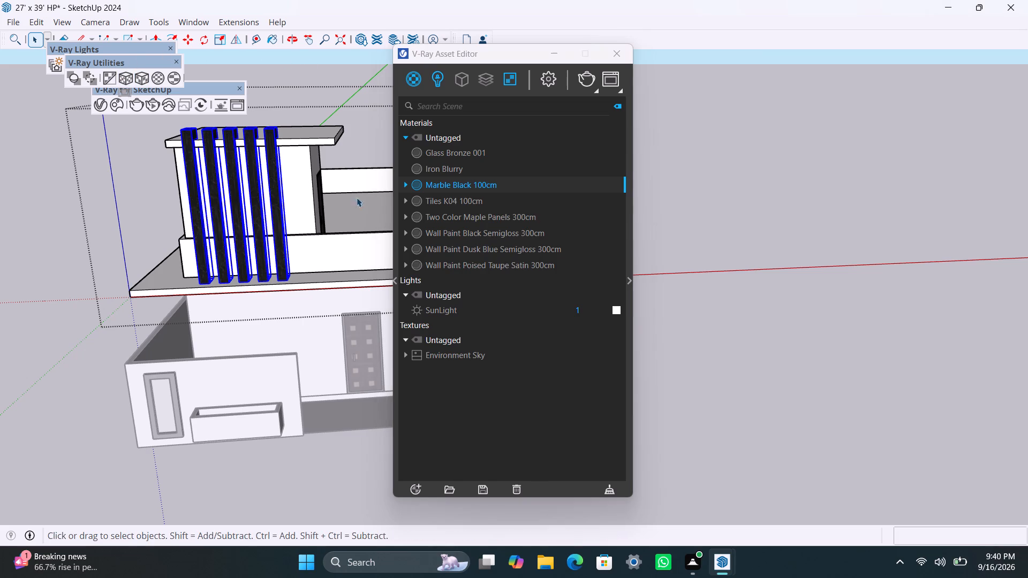
{"action": "left_click", "coordinate": [798, 196]}
{"action": "left_click", "coordinate": [347, 461]}
Select the small roof slab above the black fins and open the Wall Paint Black Semigloss 300cm material's settings.
{"action": "scroll", "coordinate": [263, 417], "scroll_direction": "down", "scroll_amount": 4}
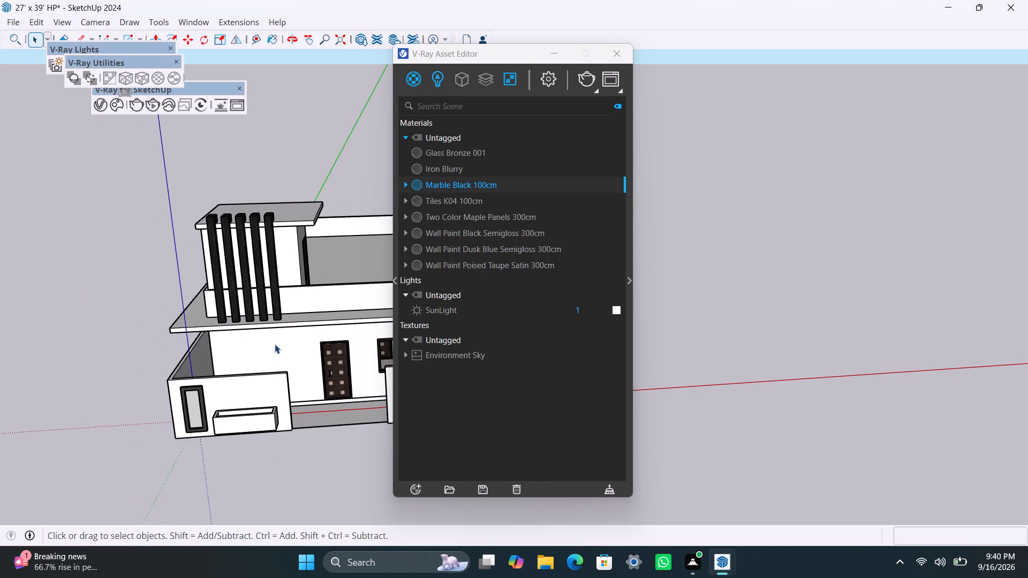
{"action": "scroll", "coordinate": [276, 344], "scroll_direction": "up", "scroll_amount": 12}
{"action": "scroll", "coordinate": [223, 305], "scroll_direction": "up", "scroll_amount": 1}
{"action": "scroll", "coordinate": [223, 304], "scroll_direction": "down", "scroll_amount": 4}
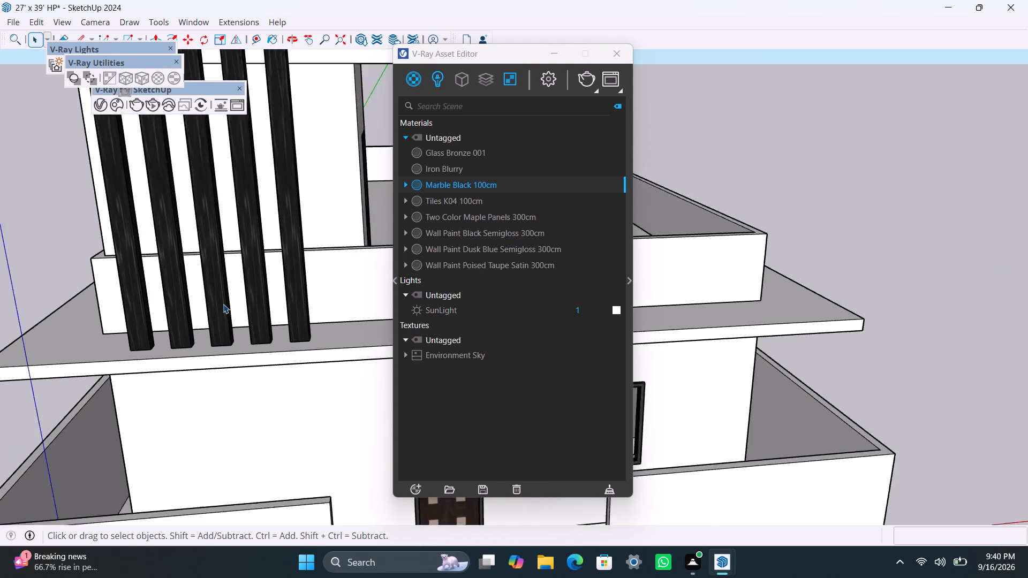
{"action": "scroll", "coordinate": [223, 304], "scroll_direction": "down", "scroll_amount": 10}
{"action": "scroll", "coordinate": [294, 395], "scroll_direction": "down", "scroll_amount": 3}
{"action": "middle_click_drag", "start_coordinate": [278, 429], "coordinate": [225, 434], "text": "shift"}
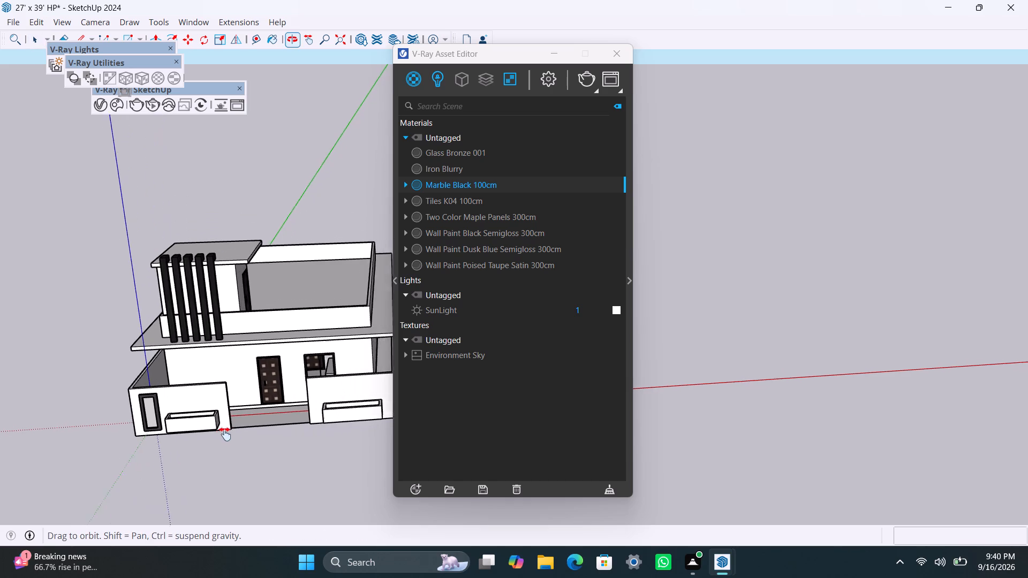
{"action": "middle_click_drag", "start_coordinate": [225, 434], "coordinate": [250, 436], "text": "shift"}
{"action": "scroll", "coordinate": [294, 344], "scroll_direction": "up", "scroll_amount": 1}
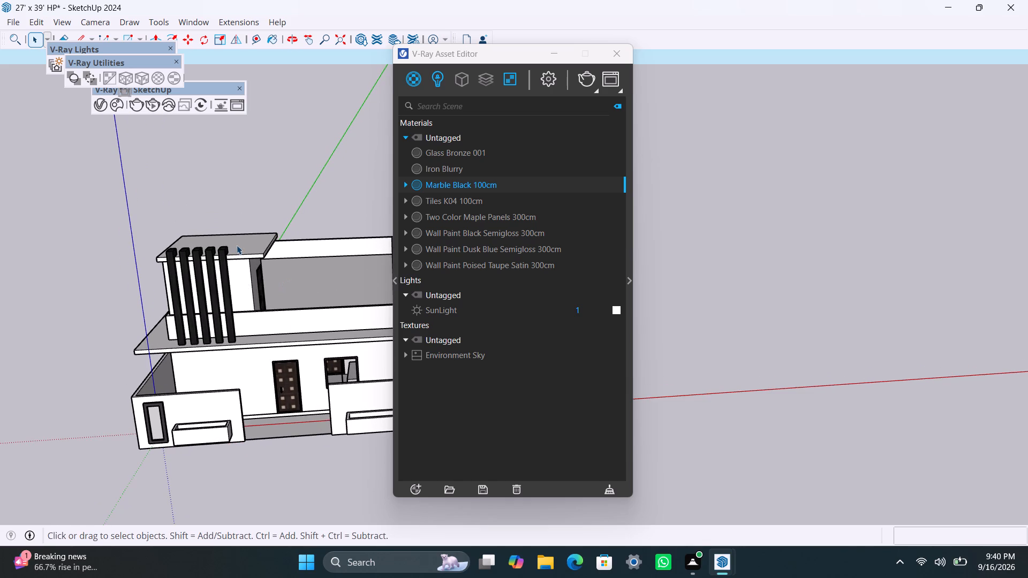
{"action": "left_click", "coordinate": [237, 245]}
{"action": "triple_click", "coordinate": [237, 245]}
{"action": "left_click", "coordinate": [239, 244]}
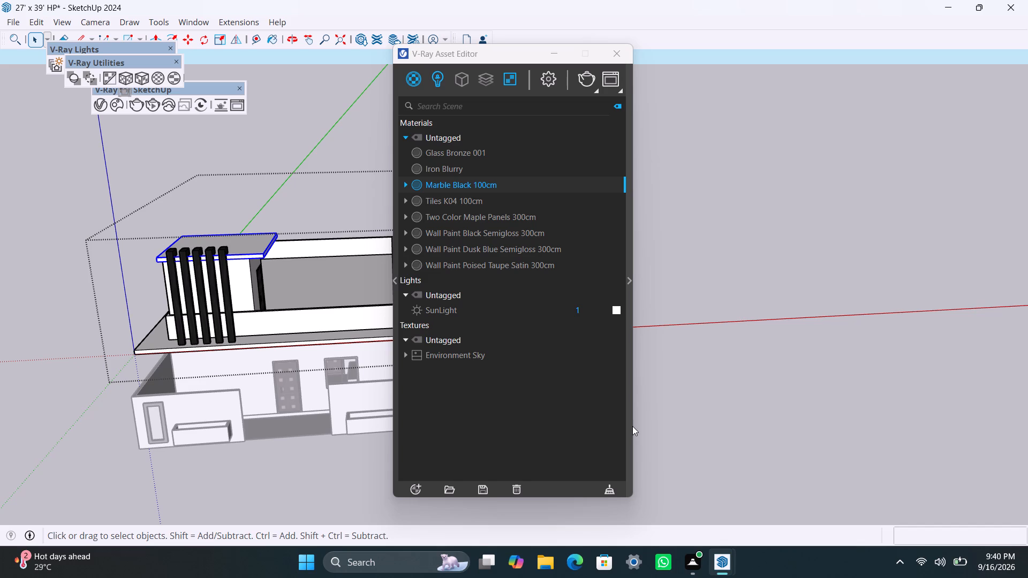
{"action": "scroll", "coordinate": [300, 394], "scroll_direction": "down", "scroll_amount": 2}
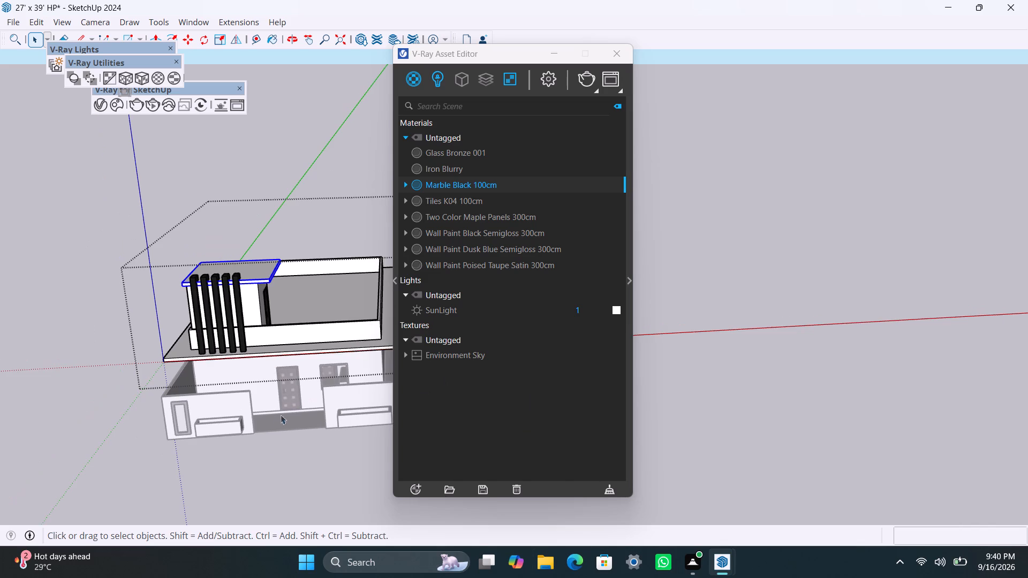
{"action": "middle_click_drag", "start_coordinate": [266, 466], "coordinate": [243, 493]}
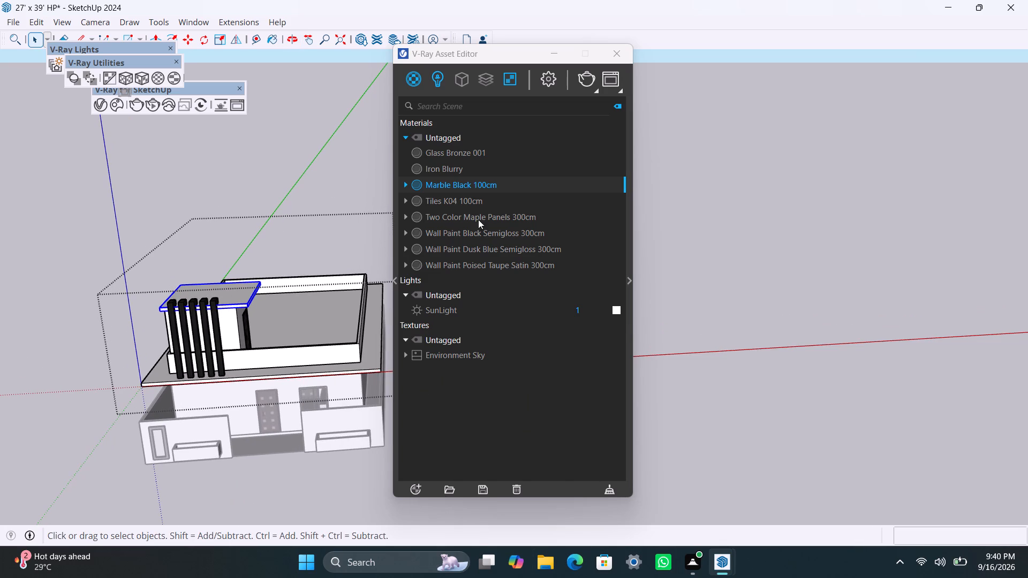
{"action": "left_click", "coordinate": [481, 235]}
{"action": "right_click", "coordinate": [481, 235]}
{"action": "left_click", "coordinate": [631, 276]}
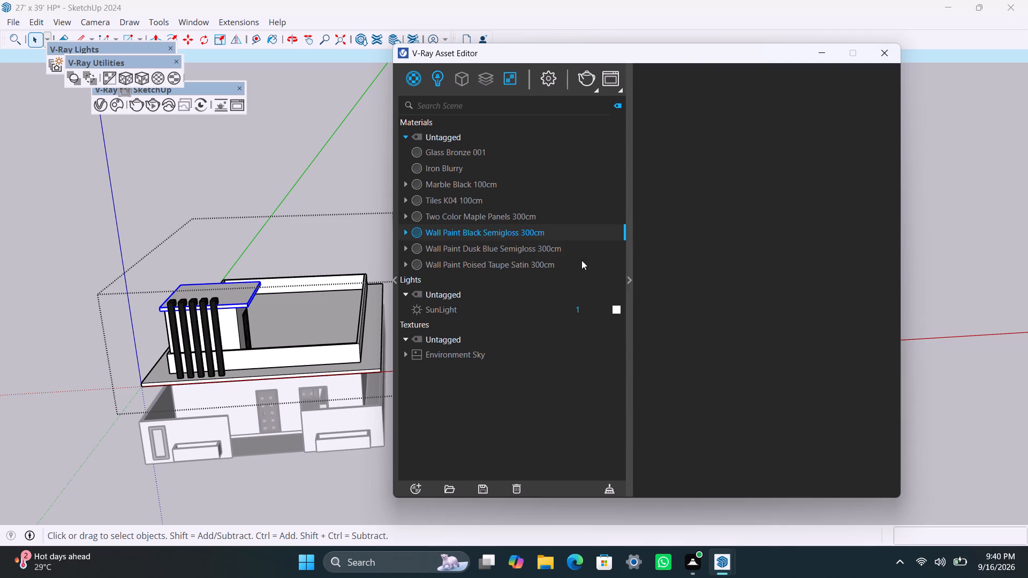
{"action": "right_click", "coordinate": [473, 237]}
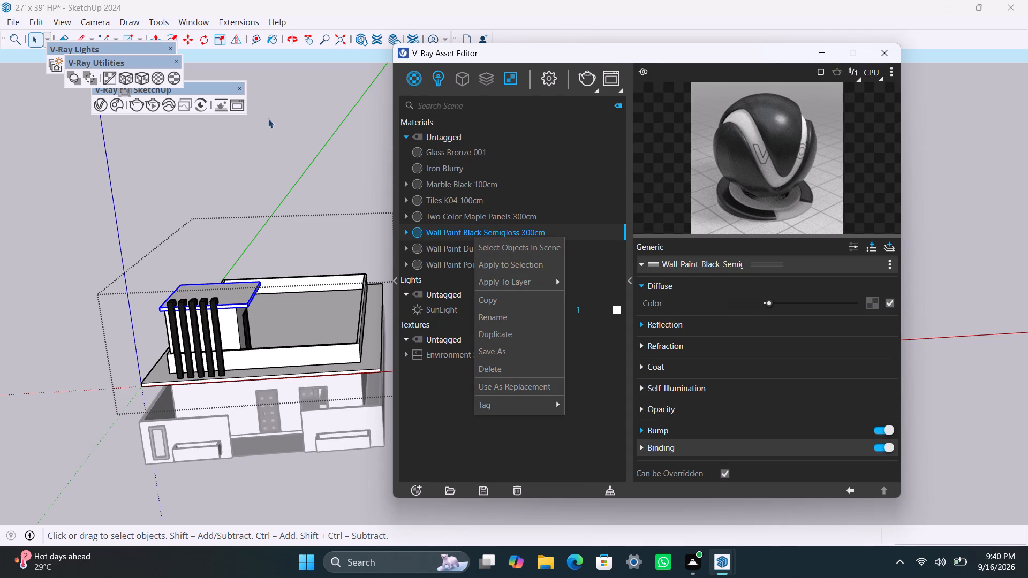
Import the Wenge Highgloss 300cm wood material from the Chaos Cosmos library into the scene.
{"action": "left_click_drag", "start_coordinate": [119, 105], "coordinate": [120, 112]}
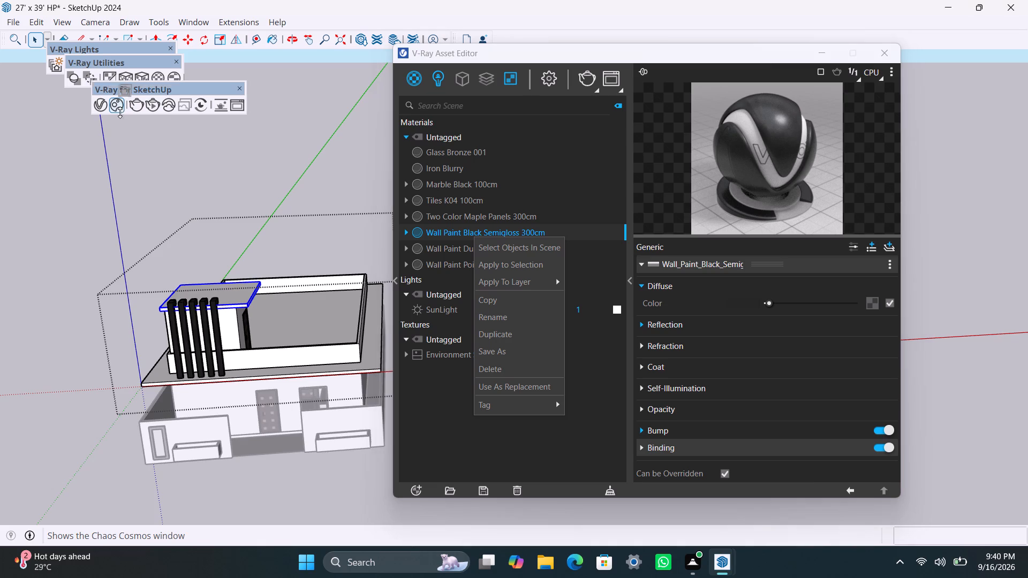
{"action": "left_click_drag", "start_coordinate": [120, 112], "coordinate": [120, 110]}
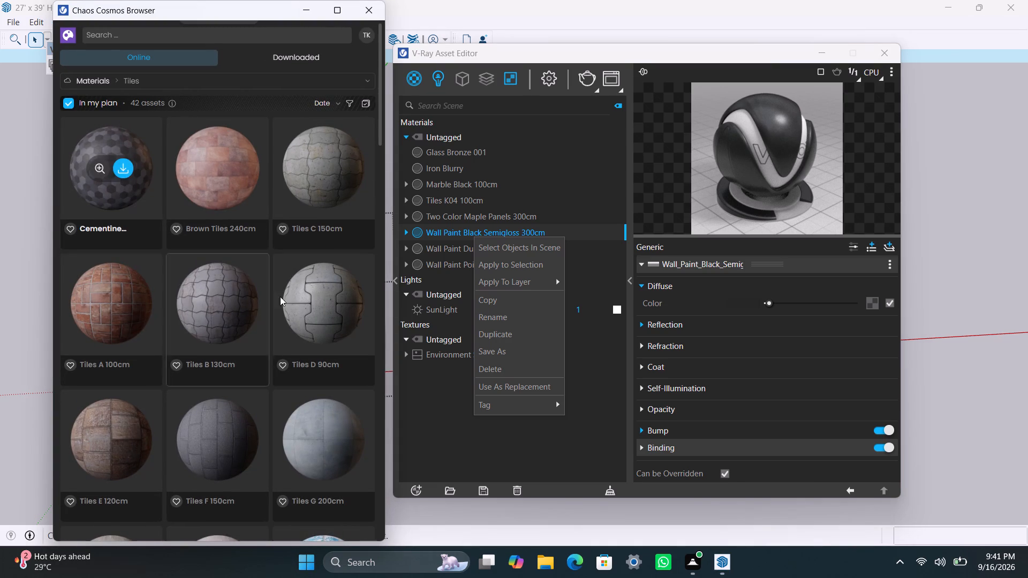
{"action": "scroll", "coordinate": [261, 401], "scroll_direction": "down", "scroll_amount": 4}
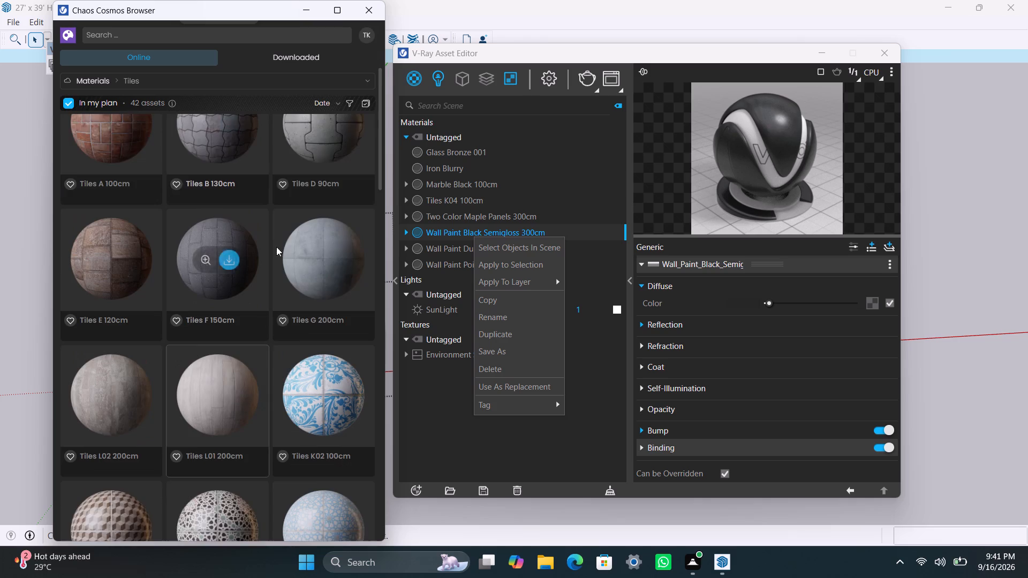
{"action": "scroll", "coordinate": [279, 224], "scroll_direction": "up", "scroll_amount": 3}
{"action": "left_click", "coordinate": [194, 75]}
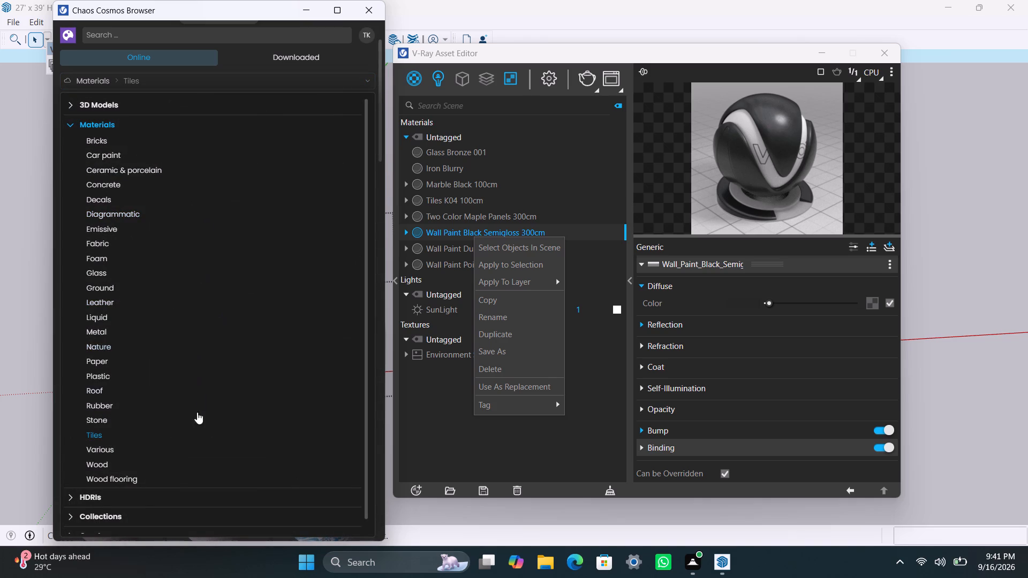
{"action": "left_click", "coordinate": [124, 469]}
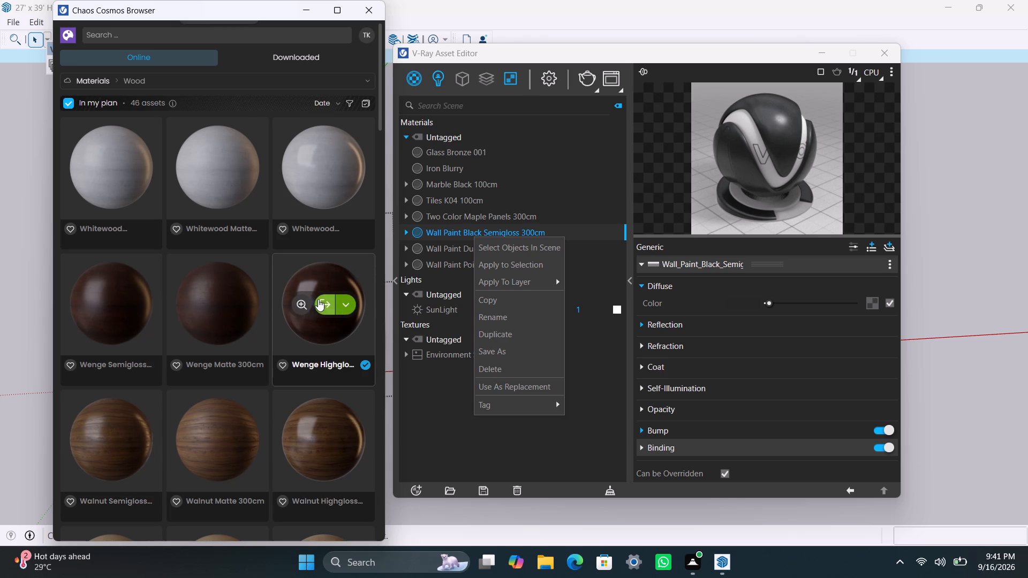
{"action": "left_click", "coordinate": [320, 305]}
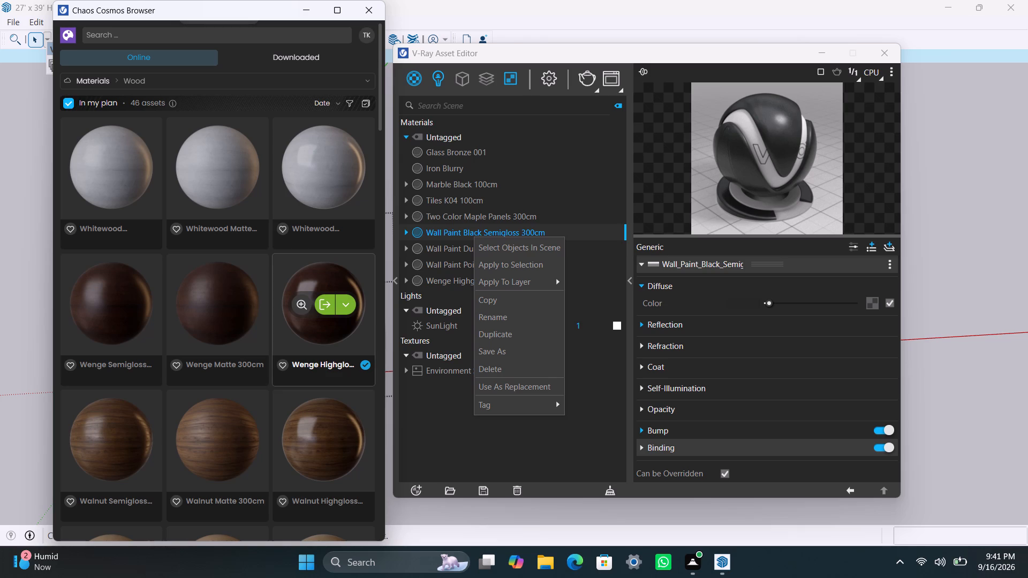
{"action": "left_click", "coordinate": [315, 6]}
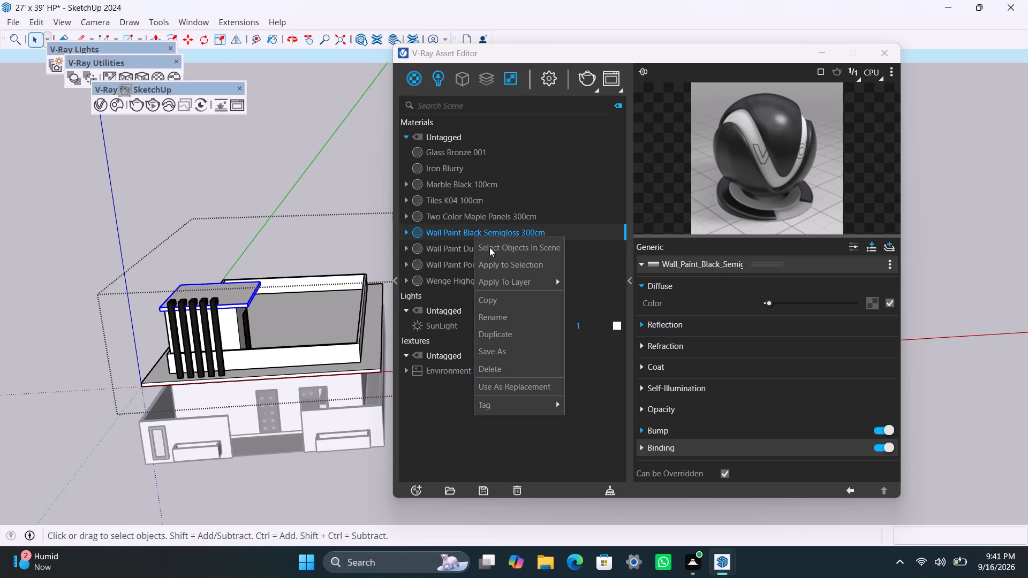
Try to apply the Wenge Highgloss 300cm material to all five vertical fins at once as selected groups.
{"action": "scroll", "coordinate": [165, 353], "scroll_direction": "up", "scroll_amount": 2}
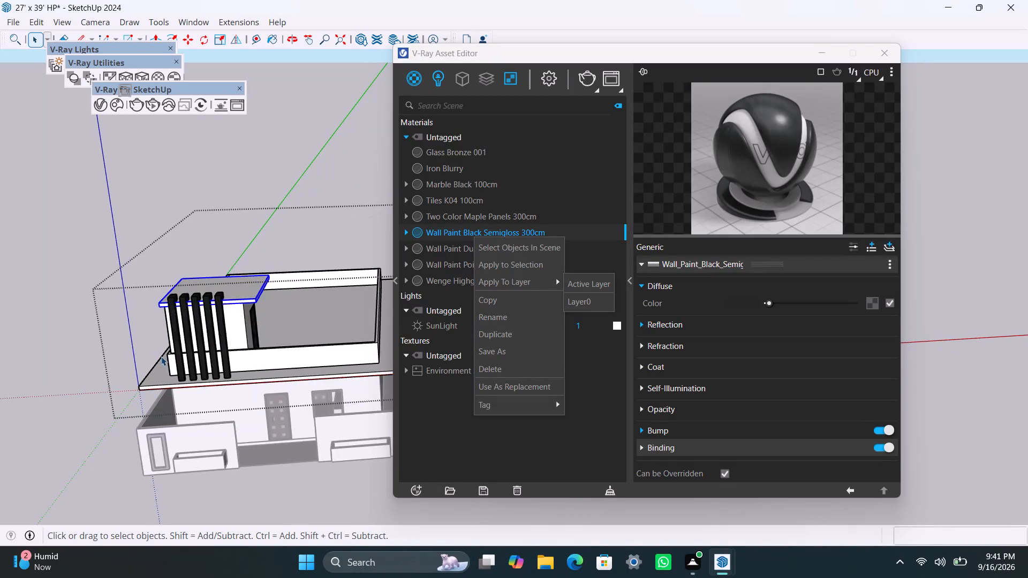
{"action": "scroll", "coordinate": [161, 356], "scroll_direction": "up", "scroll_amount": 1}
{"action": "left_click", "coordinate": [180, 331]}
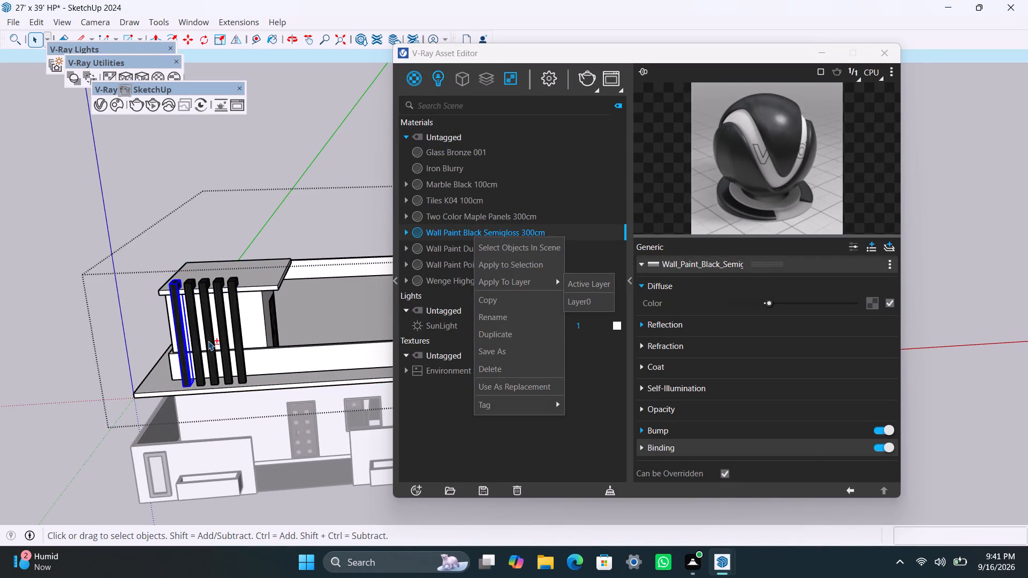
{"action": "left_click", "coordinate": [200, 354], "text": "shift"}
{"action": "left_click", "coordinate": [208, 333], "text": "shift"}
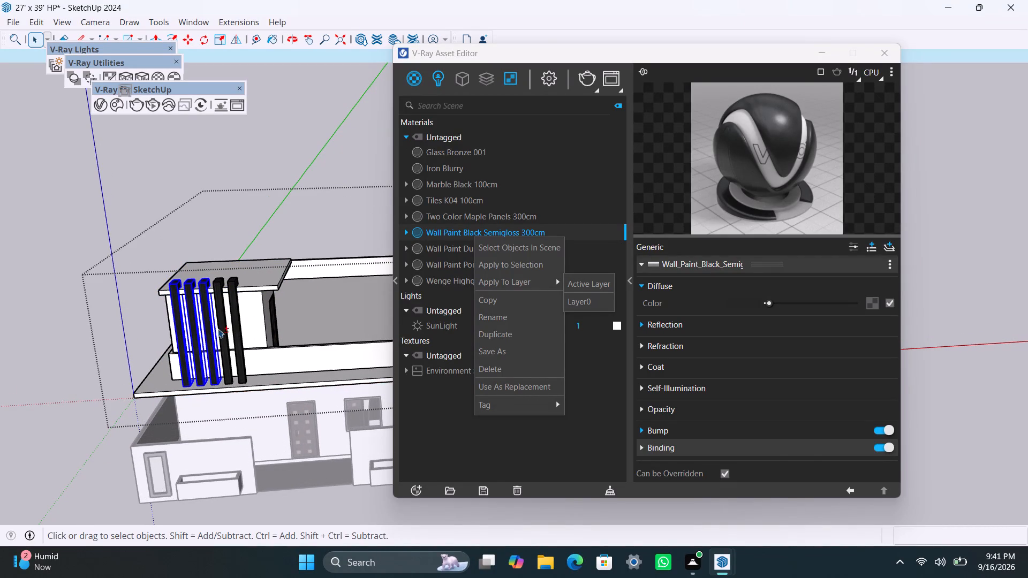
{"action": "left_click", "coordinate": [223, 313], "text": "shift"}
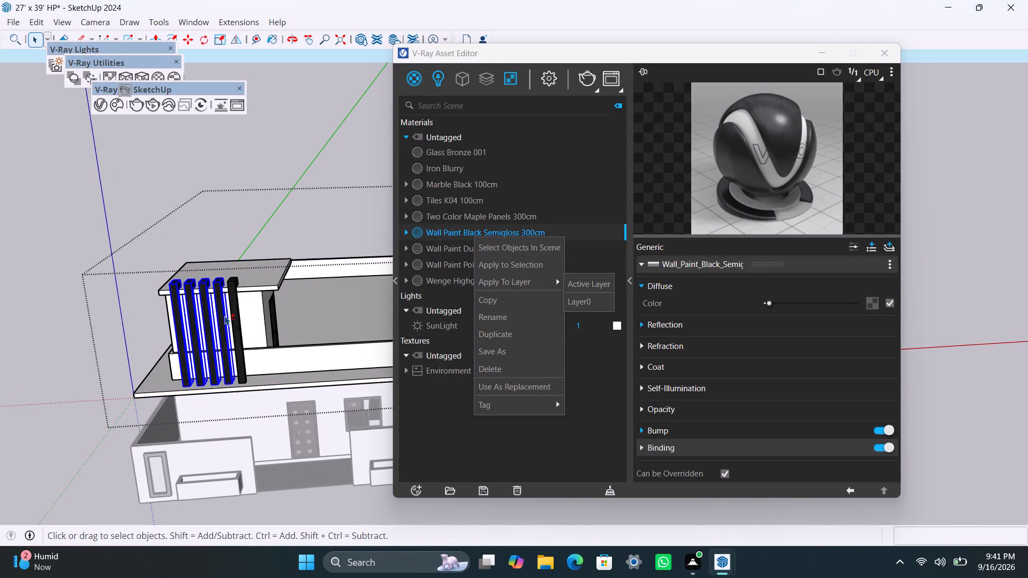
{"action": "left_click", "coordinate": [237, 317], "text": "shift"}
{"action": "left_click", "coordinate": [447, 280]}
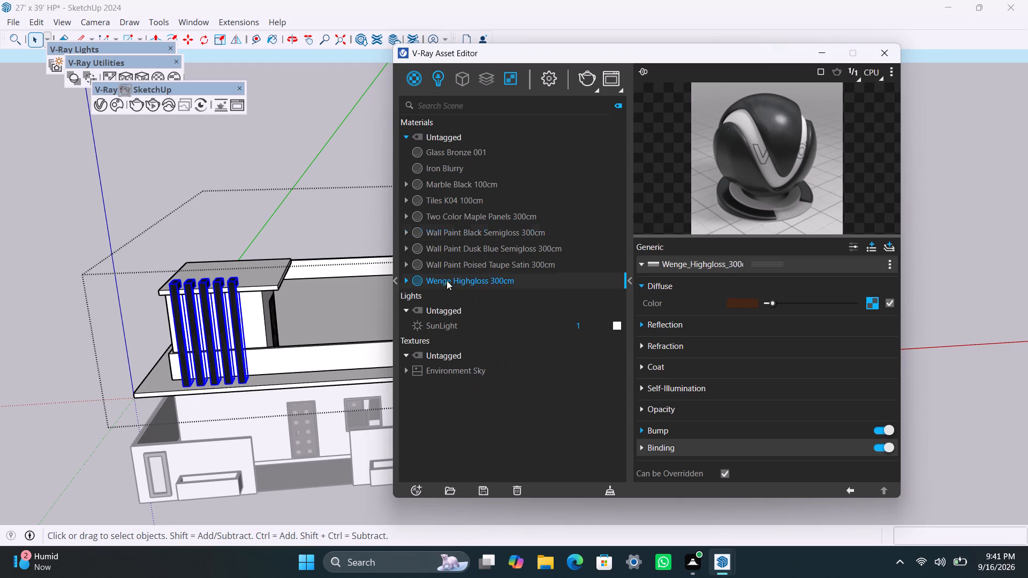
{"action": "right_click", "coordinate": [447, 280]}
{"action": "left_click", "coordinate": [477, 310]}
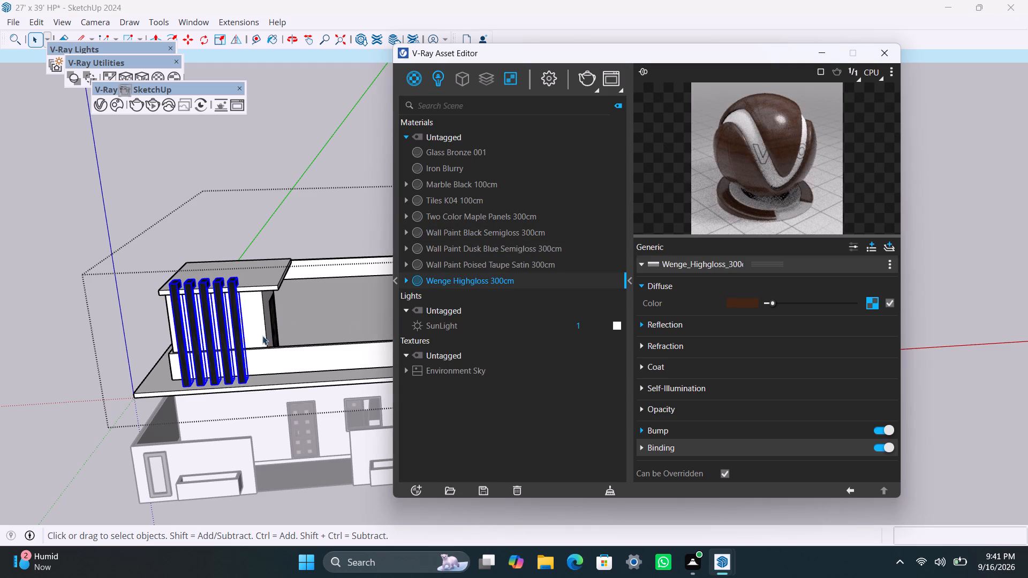
Inside the first fin's group, apply Wenge Highgloss 300cm to all its faces with V-Ray's fitted tri-planar projection.
{"action": "scroll", "coordinate": [208, 332], "scroll_direction": "up", "scroll_amount": 8}
{"action": "double_click", "coordinate": [171, 343]}
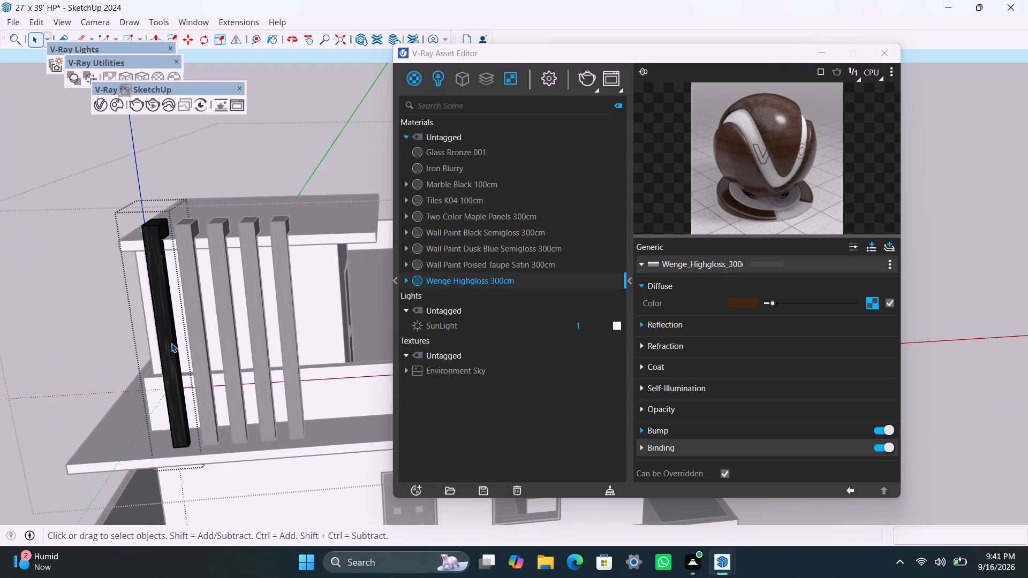
{"action": "left_click", "coordinate": [171, 343]}
{"action": "triple_click", "coordinate": [163, 286]}
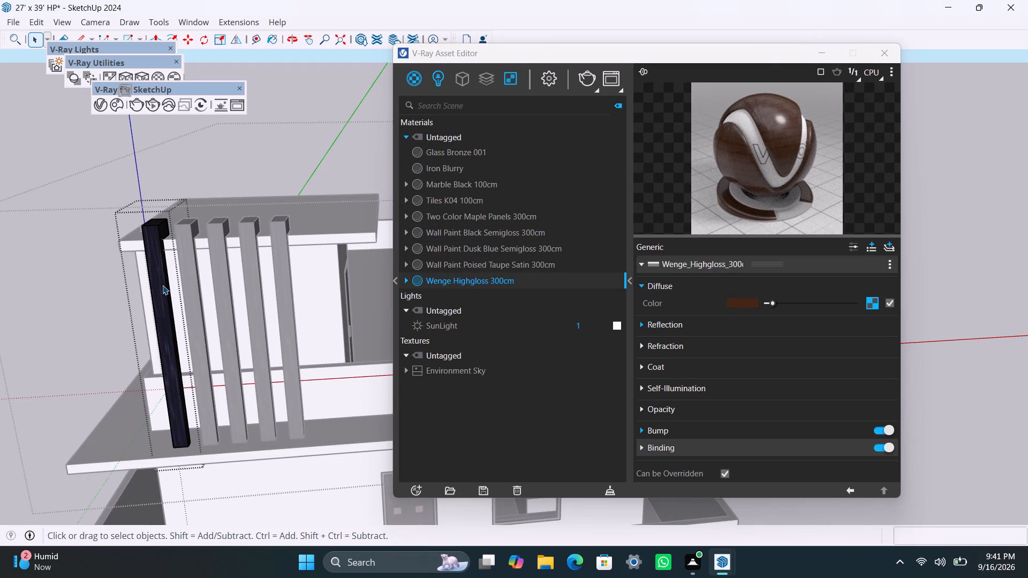
{"action": "right_click", "coordinate": [467, 280]}
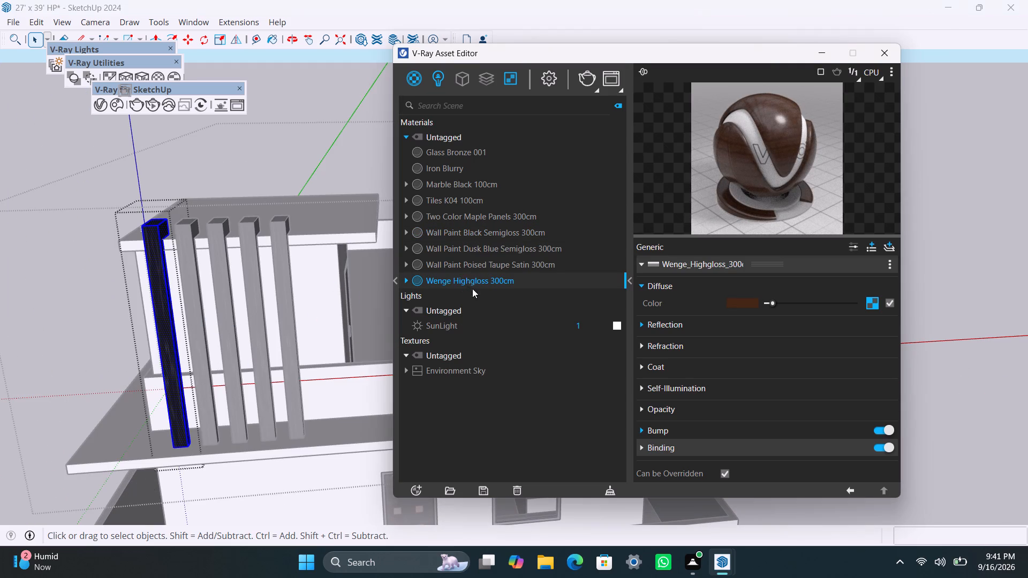
{"action": "left_click", "coordinate": [485, 314]}
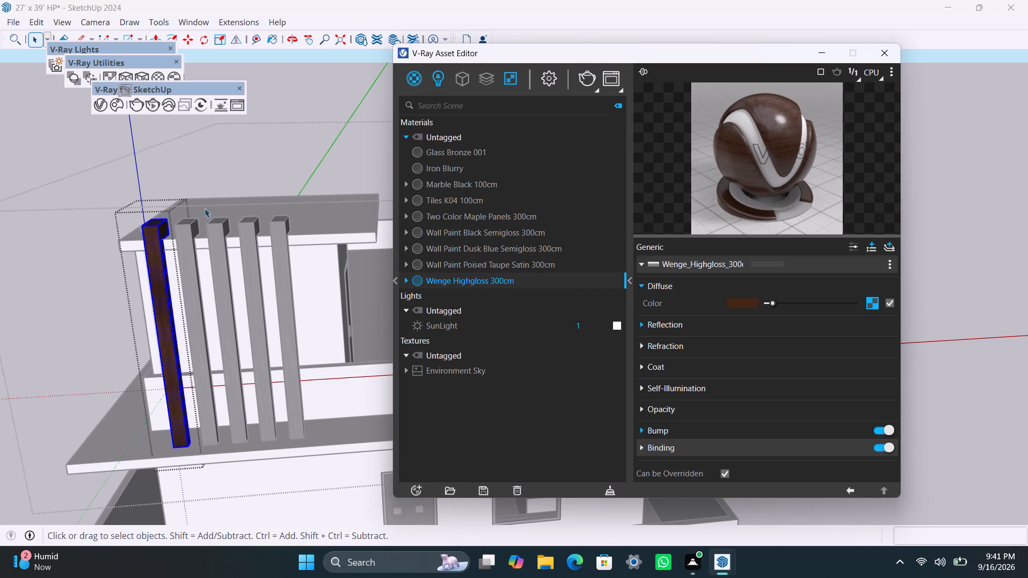
{"action": "left_click", "coordinate": [142, 79]}
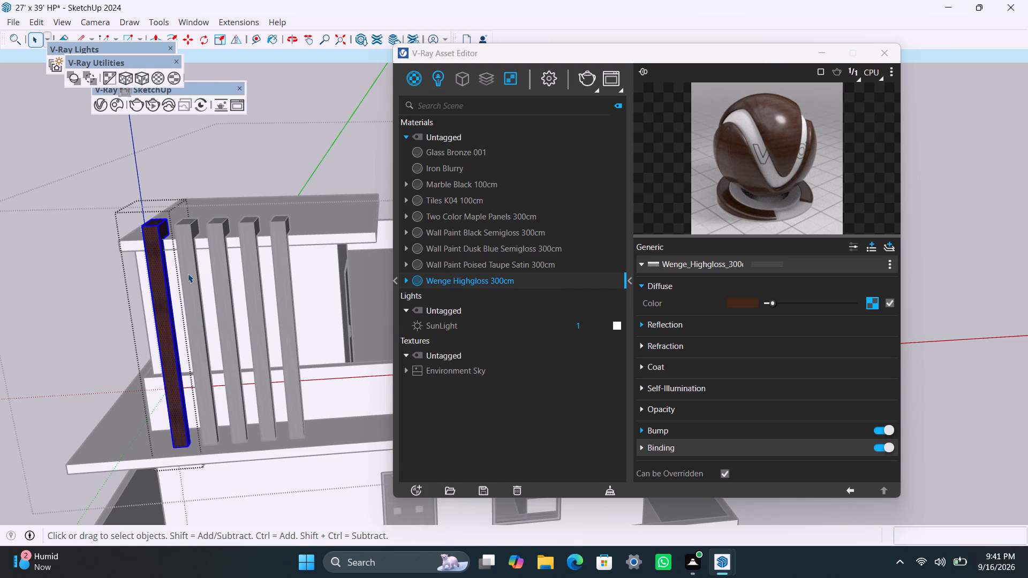
Apply Wenge Highgloss 300cm with the fitted tri-planar projection to the faces of the second and third fins.
{"action": "triple_click", "coordinate": [188, 273]}
{"action": "right_click", "coordinate": [438, 277]}
{"action": "left_click", "coordinate": [451, 301]}
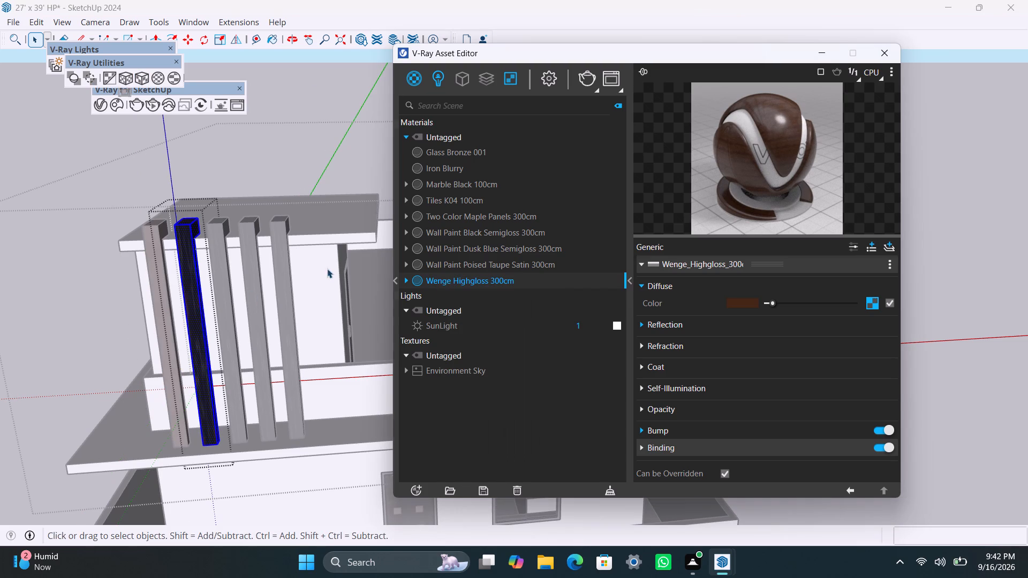
{"action": "left_click_drag", "start_coordinate": [134, 70], "coordinate": [134, 80]}
{"action": "triple_click", "coordinate": [221, 288]}
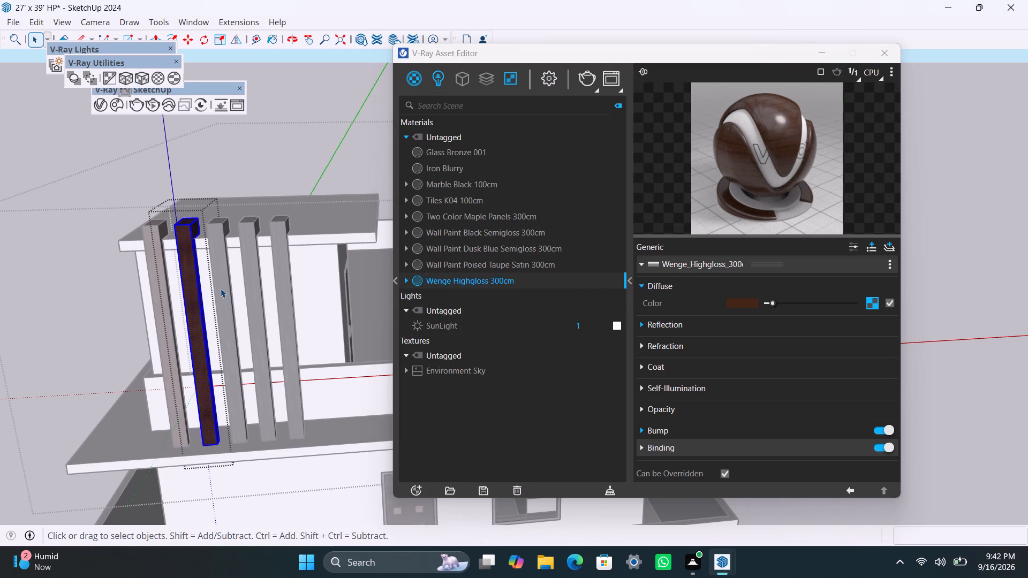
{"action": "triple_click", "coordinate": [224, 288]}
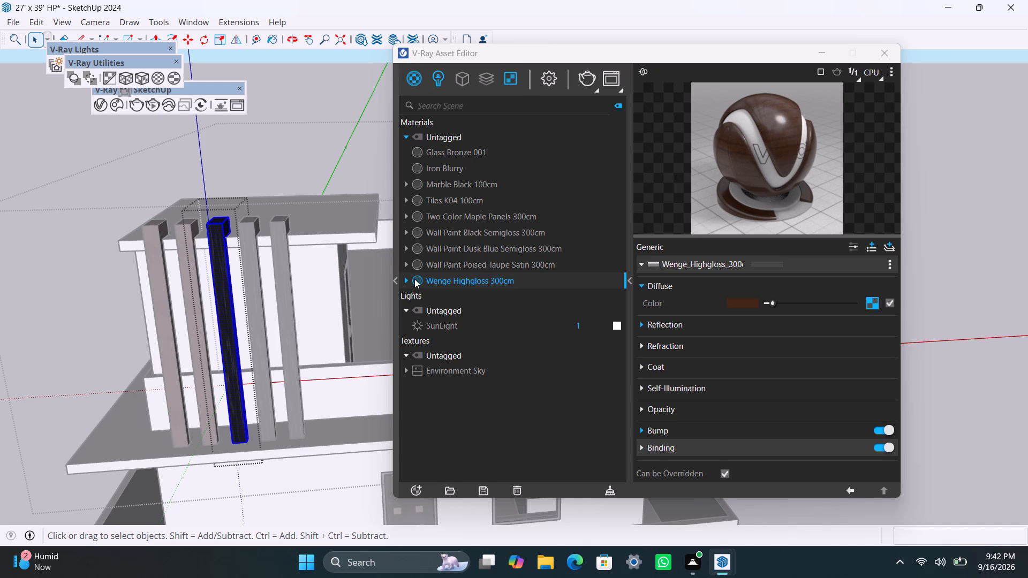
{"action": "right_click", "coordinate": [437, 280]}
{"action": "left_click", "coordinate": [456, 302]}
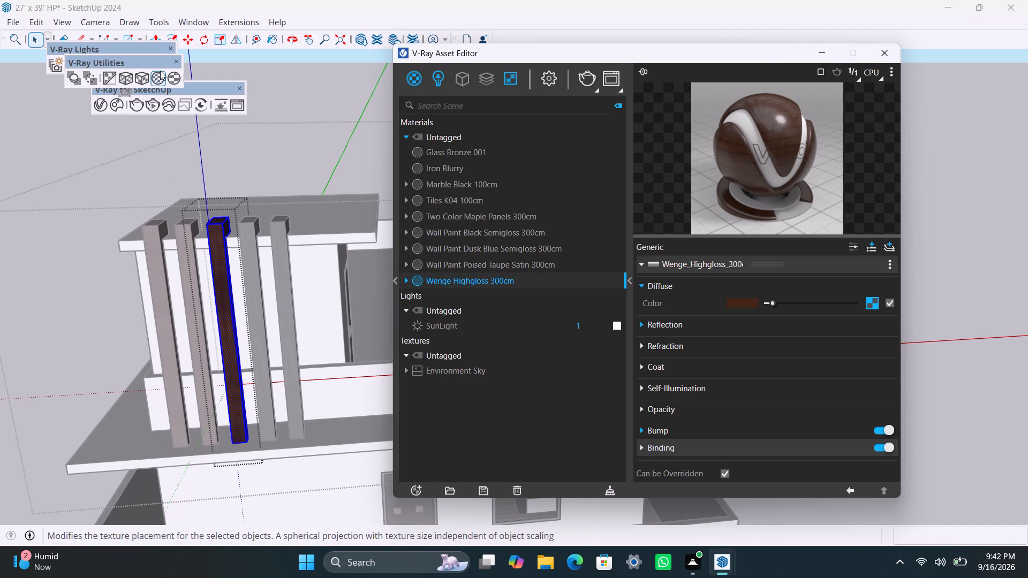
{"action": "left_click_drag", "start_coordinate": [148, 73], "coordinate": [148, 80]}
Apply Wenge Highgloss 300cm with the fitted tri-planar projection to the fourth and fifth fins' faces and leave the group.
{"action": "triple_click", "coordinate": [253, 287]}
{"action": "left_click", "coordinate": [255, 287]}
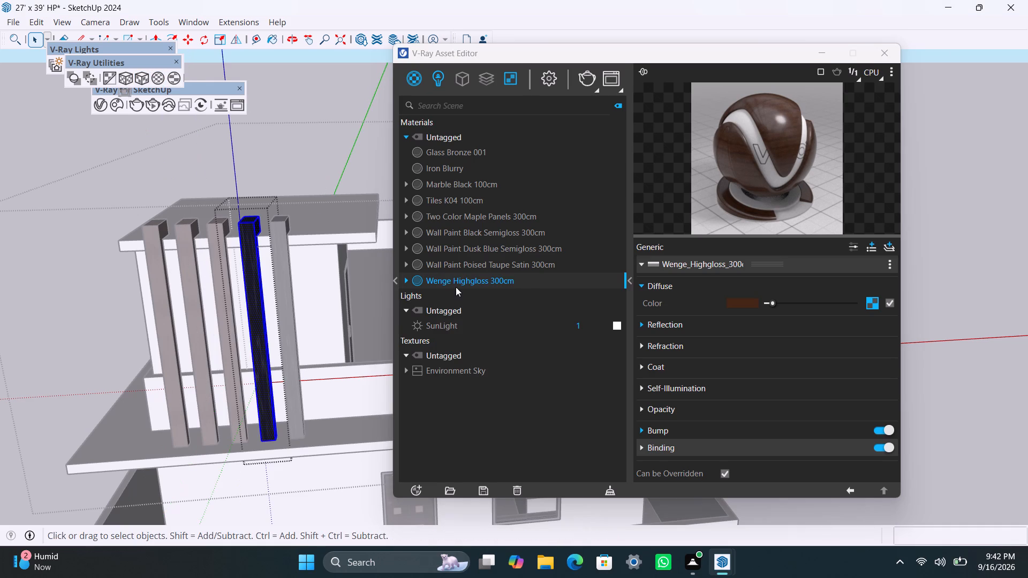
{"action": "right_click", "coordinate": [457, 282]}
{"action": "left_click", "coordinate": [472, 315]}
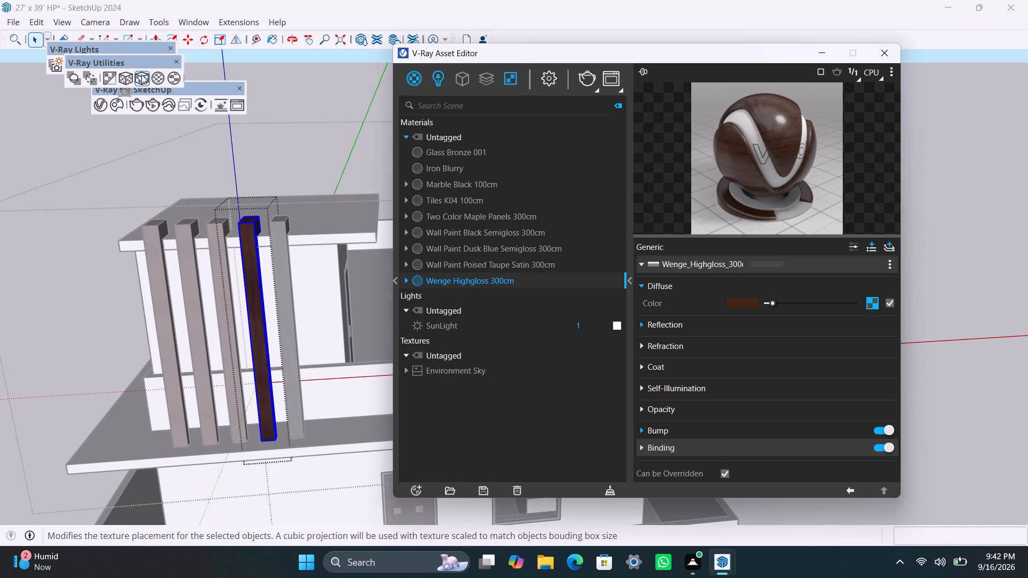
{"action": "left_click", "coordinate": [141, 74]}
{"action": "triple_click", "coordinate": [282, 300]}
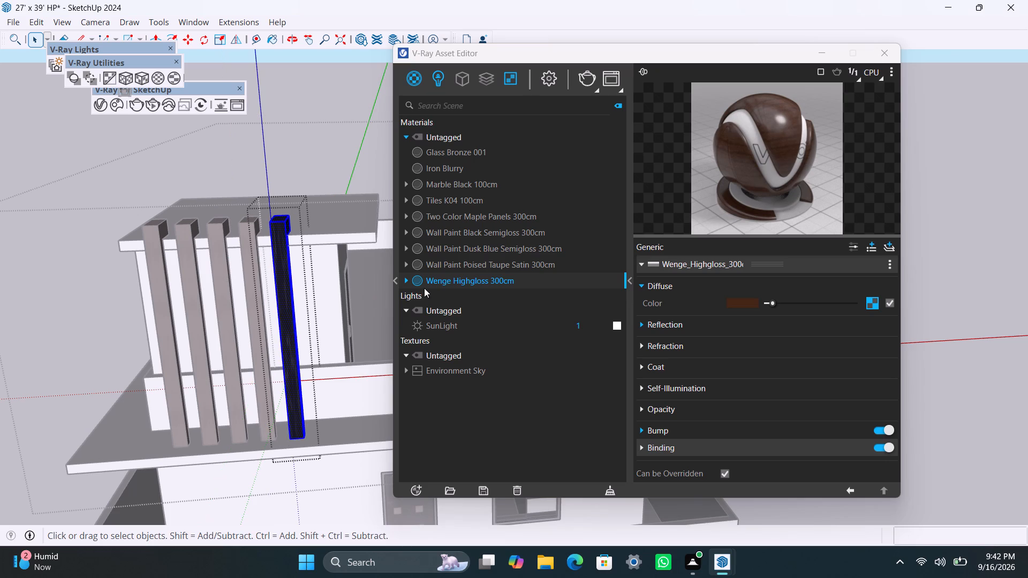
{"action": "right_click_drag", "start_coordinate": [447, 282], "coordinate": [447, 286]}
{"action": "left_click", "coordinate": [456, 308]}
{"action": "left_click", "coordinate": [141, 79]}
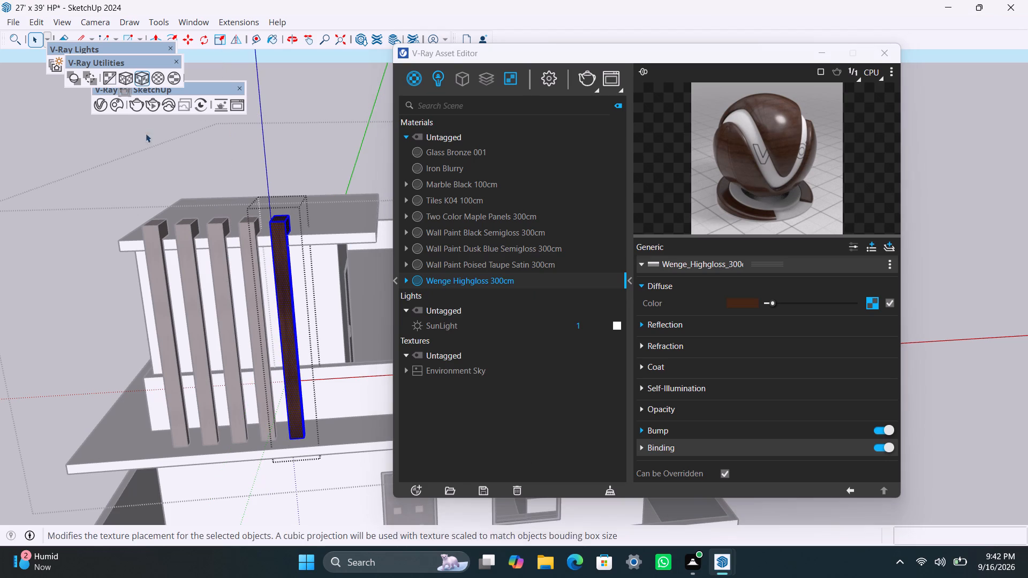
{"action": "left_click", "coordinate": [267, 161]}
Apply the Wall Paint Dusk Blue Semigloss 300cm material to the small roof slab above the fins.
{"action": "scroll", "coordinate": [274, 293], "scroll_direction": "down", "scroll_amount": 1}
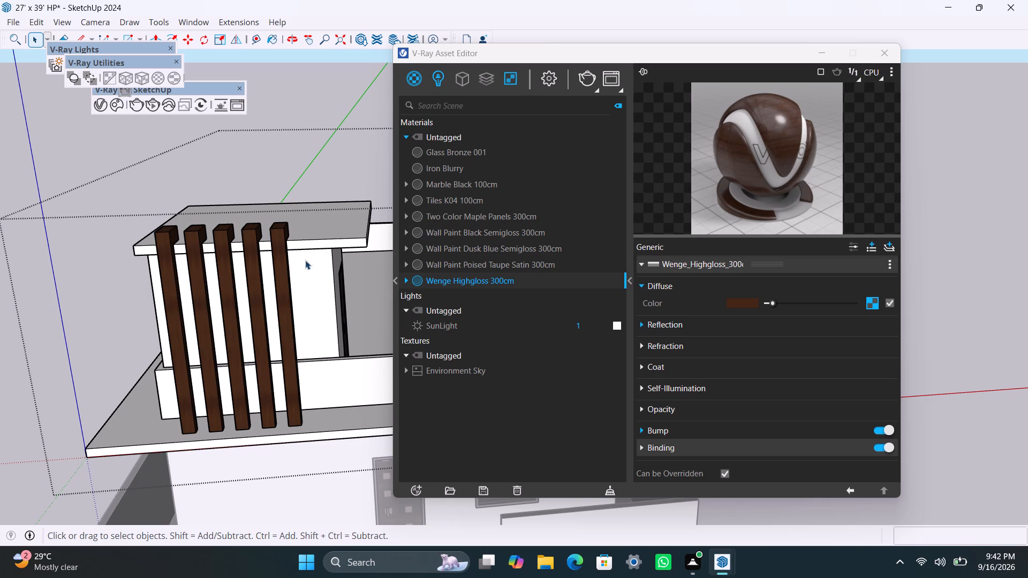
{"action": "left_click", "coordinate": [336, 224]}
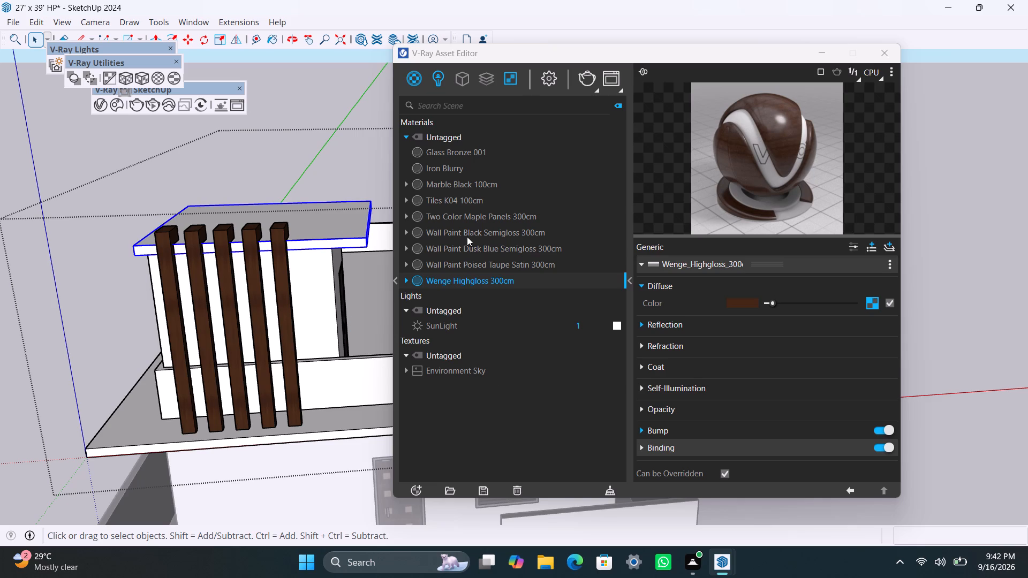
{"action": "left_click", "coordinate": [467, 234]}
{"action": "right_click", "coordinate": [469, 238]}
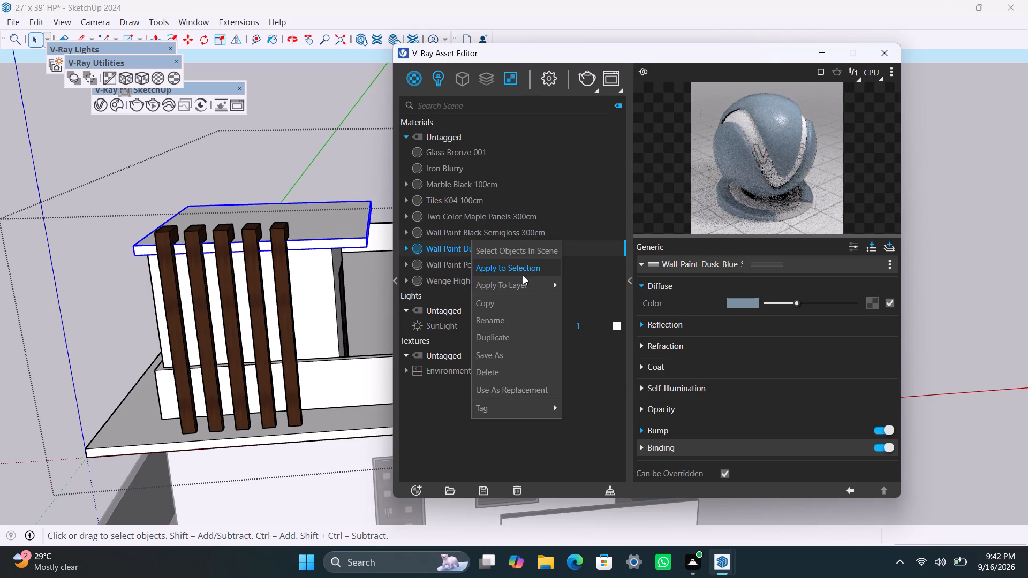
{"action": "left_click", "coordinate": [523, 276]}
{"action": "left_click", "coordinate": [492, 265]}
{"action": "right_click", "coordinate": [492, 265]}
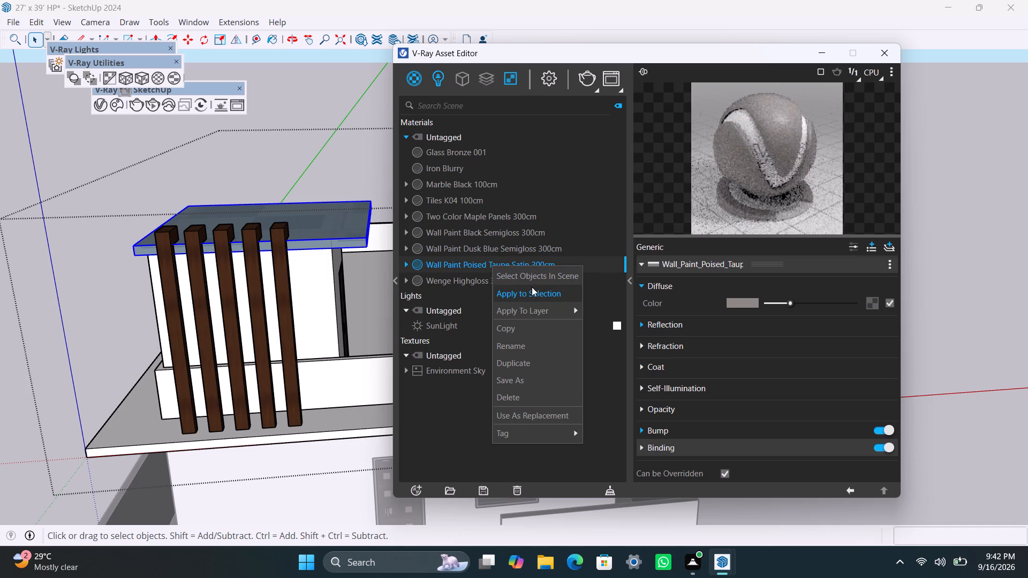
Apply Wall Paint Black Semigloss 300cm to the small roof slab with V-Ray's fitted tri-planar projection and deselect it.
{"action": "left_click", "coordinate": [483, 233]}
{"action": "right_click_drag", "start_coordinate": [484, 233], "coordinate": [488, 239]}
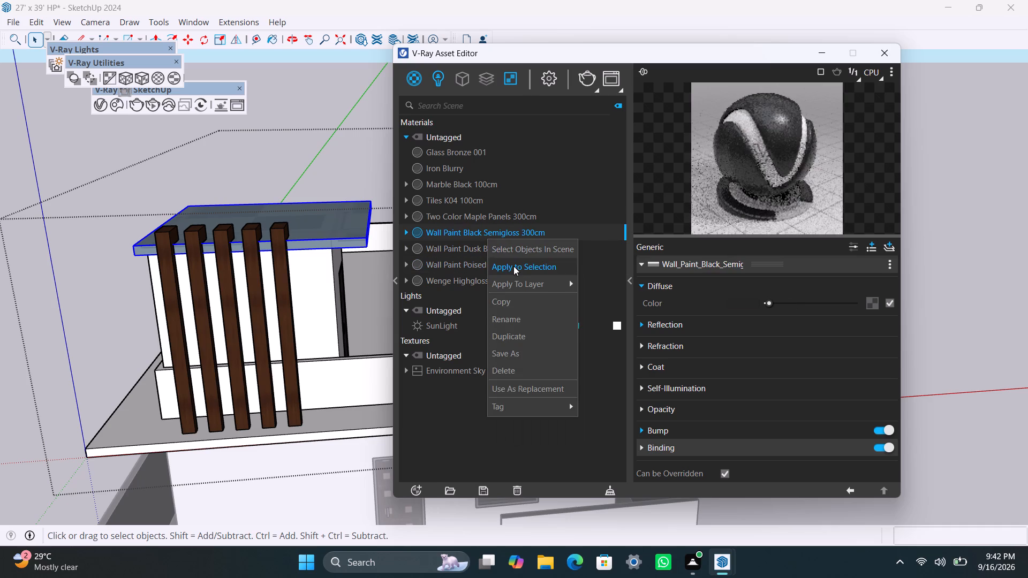
{"action": "left_click", "coordinate": [513, 266]}
{"action": "left_click_drag", "start_coordinate": [147, 73], "coordinate": [147, 78]}
{"action": "left_click", "coordinate": [282, 157]}
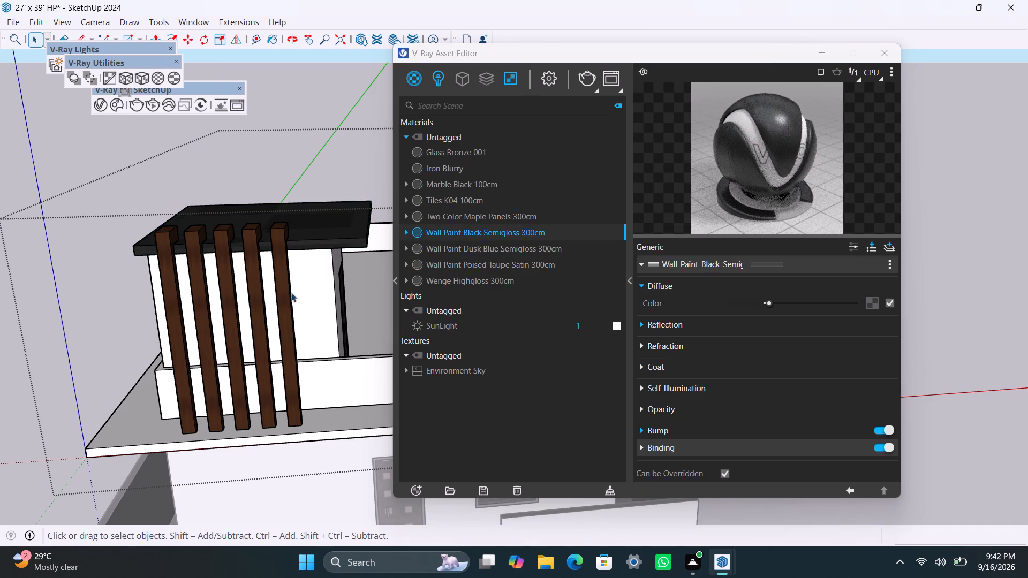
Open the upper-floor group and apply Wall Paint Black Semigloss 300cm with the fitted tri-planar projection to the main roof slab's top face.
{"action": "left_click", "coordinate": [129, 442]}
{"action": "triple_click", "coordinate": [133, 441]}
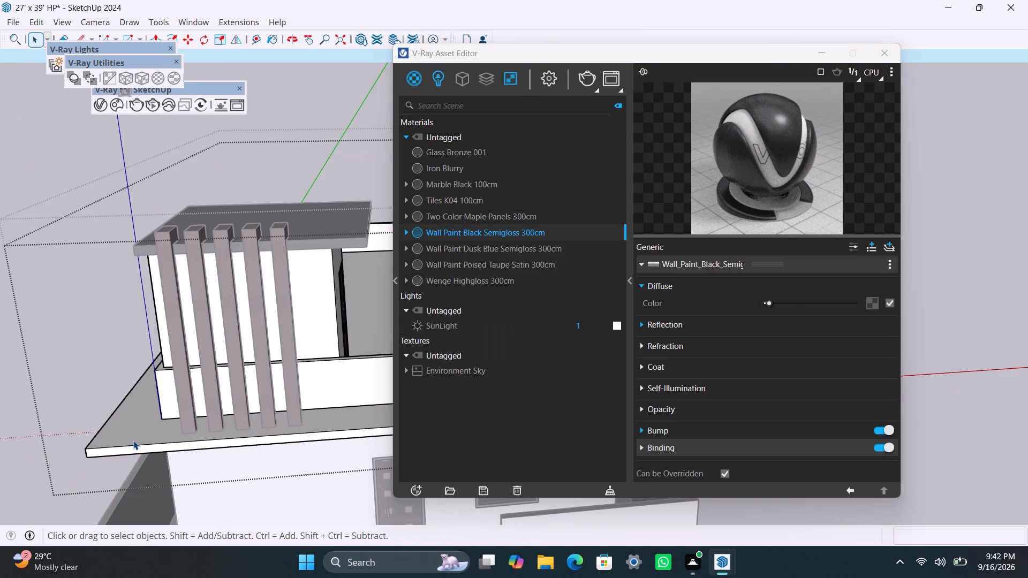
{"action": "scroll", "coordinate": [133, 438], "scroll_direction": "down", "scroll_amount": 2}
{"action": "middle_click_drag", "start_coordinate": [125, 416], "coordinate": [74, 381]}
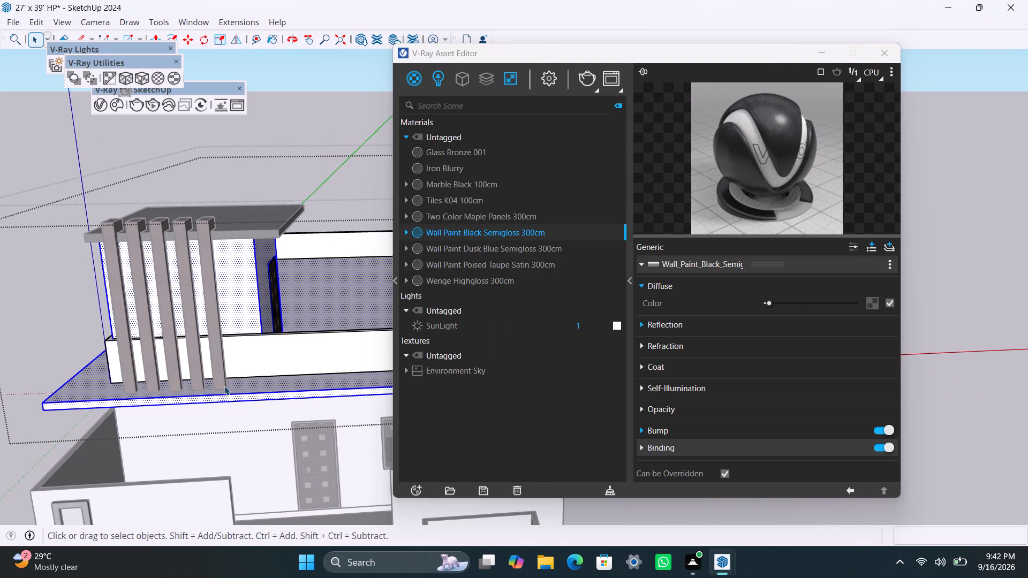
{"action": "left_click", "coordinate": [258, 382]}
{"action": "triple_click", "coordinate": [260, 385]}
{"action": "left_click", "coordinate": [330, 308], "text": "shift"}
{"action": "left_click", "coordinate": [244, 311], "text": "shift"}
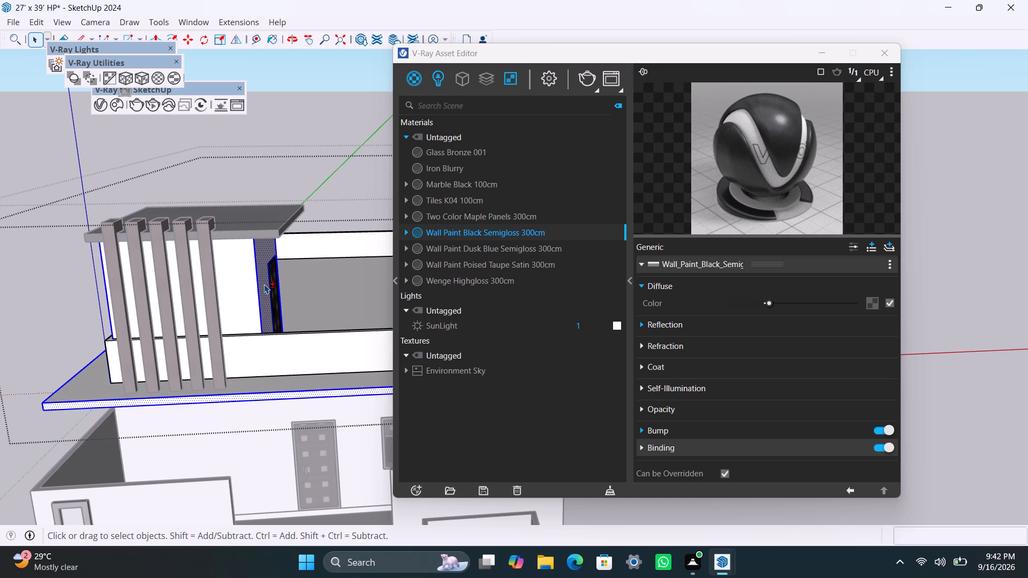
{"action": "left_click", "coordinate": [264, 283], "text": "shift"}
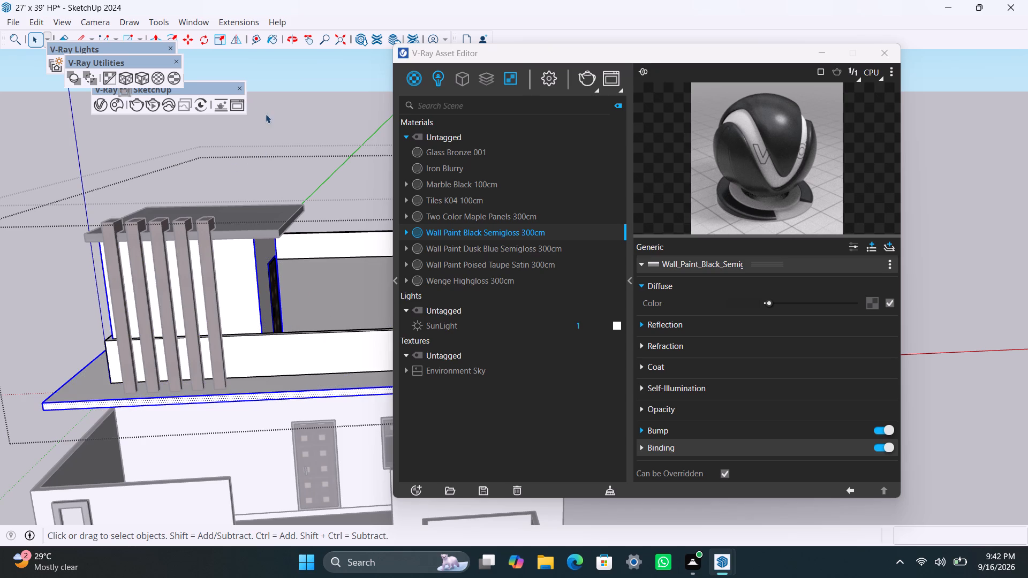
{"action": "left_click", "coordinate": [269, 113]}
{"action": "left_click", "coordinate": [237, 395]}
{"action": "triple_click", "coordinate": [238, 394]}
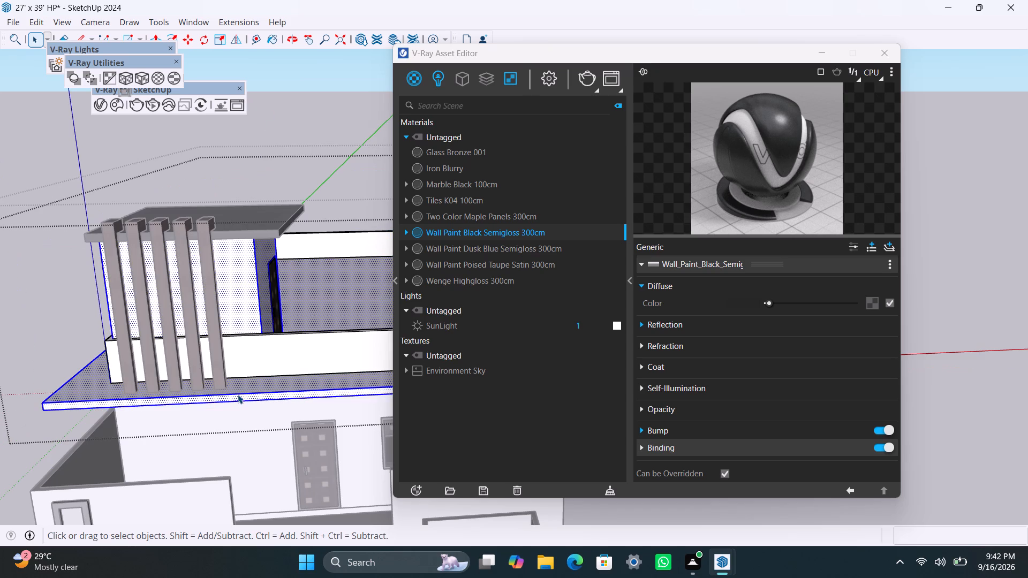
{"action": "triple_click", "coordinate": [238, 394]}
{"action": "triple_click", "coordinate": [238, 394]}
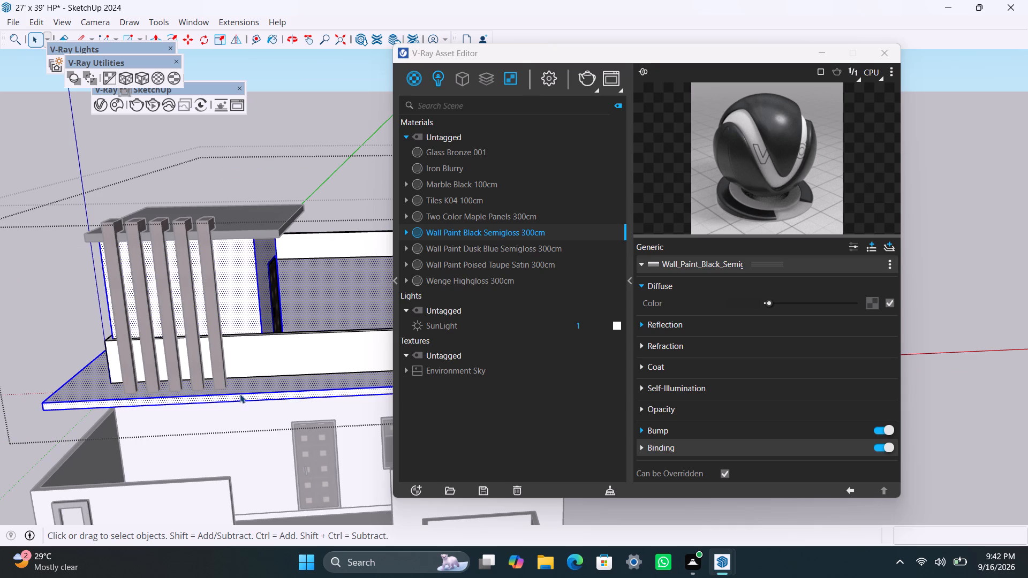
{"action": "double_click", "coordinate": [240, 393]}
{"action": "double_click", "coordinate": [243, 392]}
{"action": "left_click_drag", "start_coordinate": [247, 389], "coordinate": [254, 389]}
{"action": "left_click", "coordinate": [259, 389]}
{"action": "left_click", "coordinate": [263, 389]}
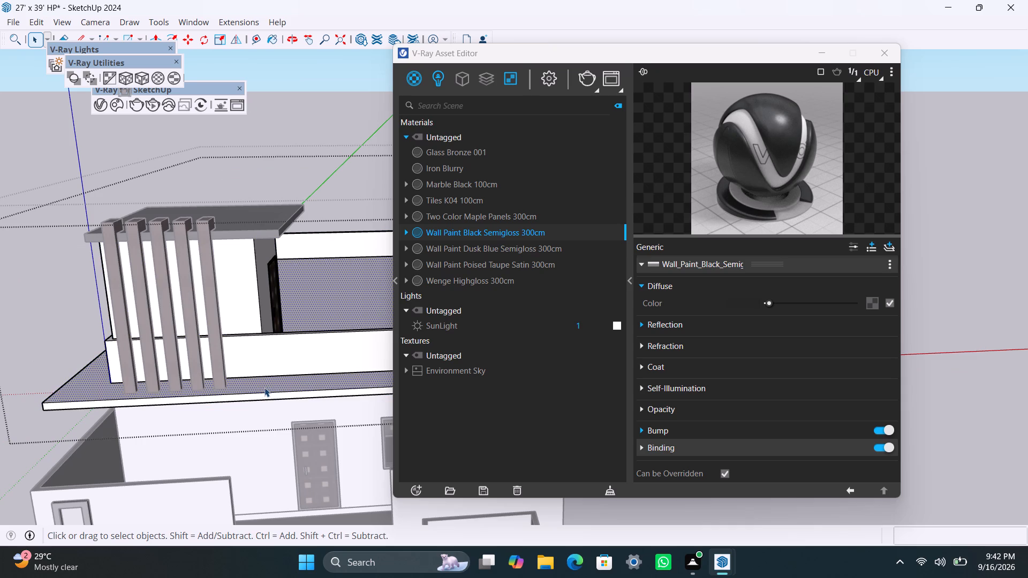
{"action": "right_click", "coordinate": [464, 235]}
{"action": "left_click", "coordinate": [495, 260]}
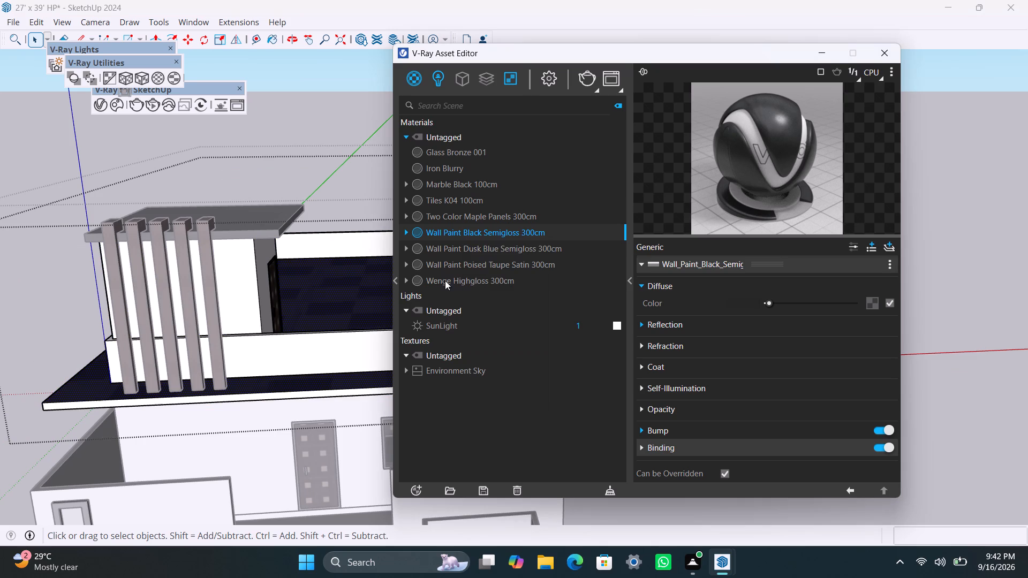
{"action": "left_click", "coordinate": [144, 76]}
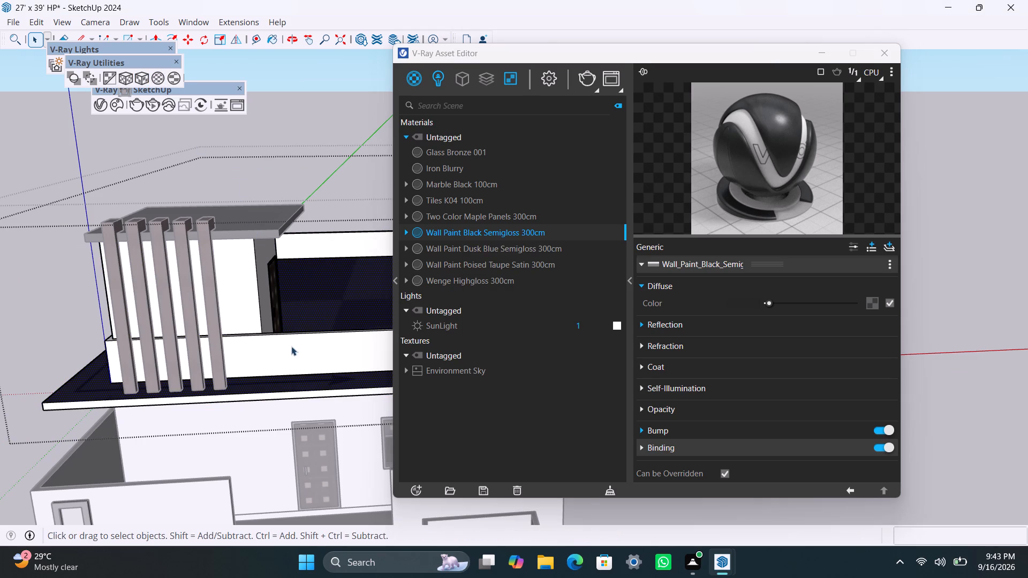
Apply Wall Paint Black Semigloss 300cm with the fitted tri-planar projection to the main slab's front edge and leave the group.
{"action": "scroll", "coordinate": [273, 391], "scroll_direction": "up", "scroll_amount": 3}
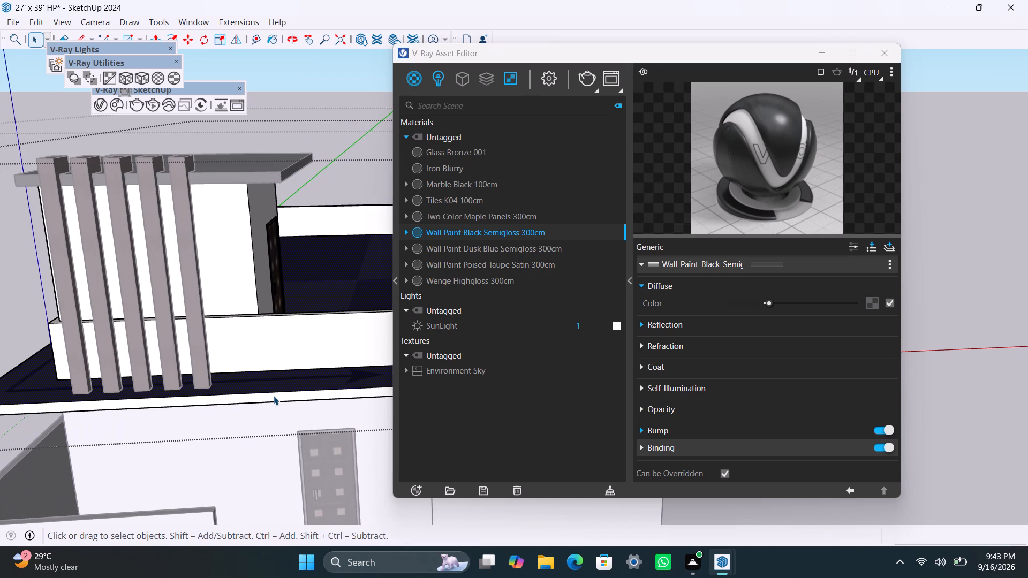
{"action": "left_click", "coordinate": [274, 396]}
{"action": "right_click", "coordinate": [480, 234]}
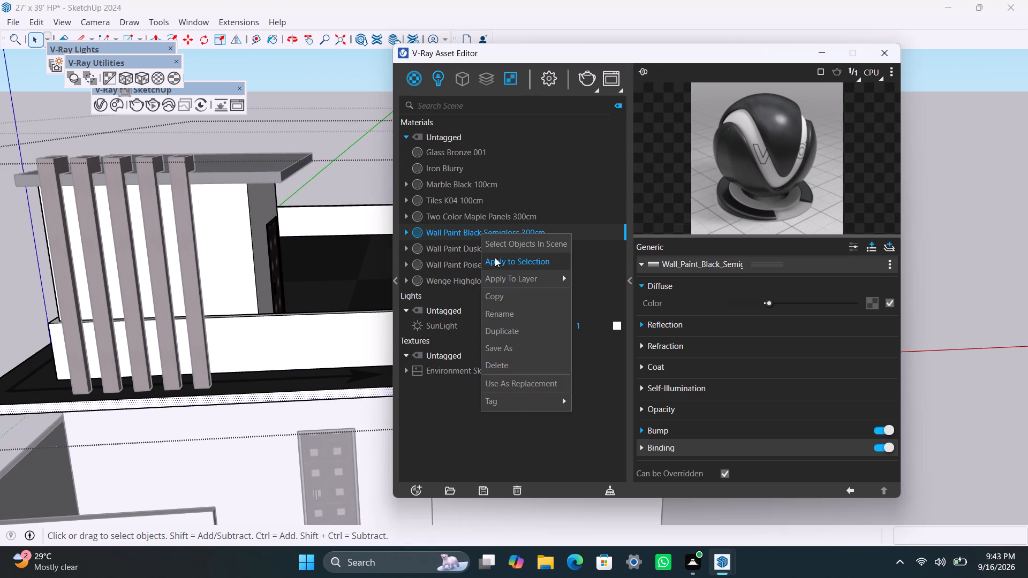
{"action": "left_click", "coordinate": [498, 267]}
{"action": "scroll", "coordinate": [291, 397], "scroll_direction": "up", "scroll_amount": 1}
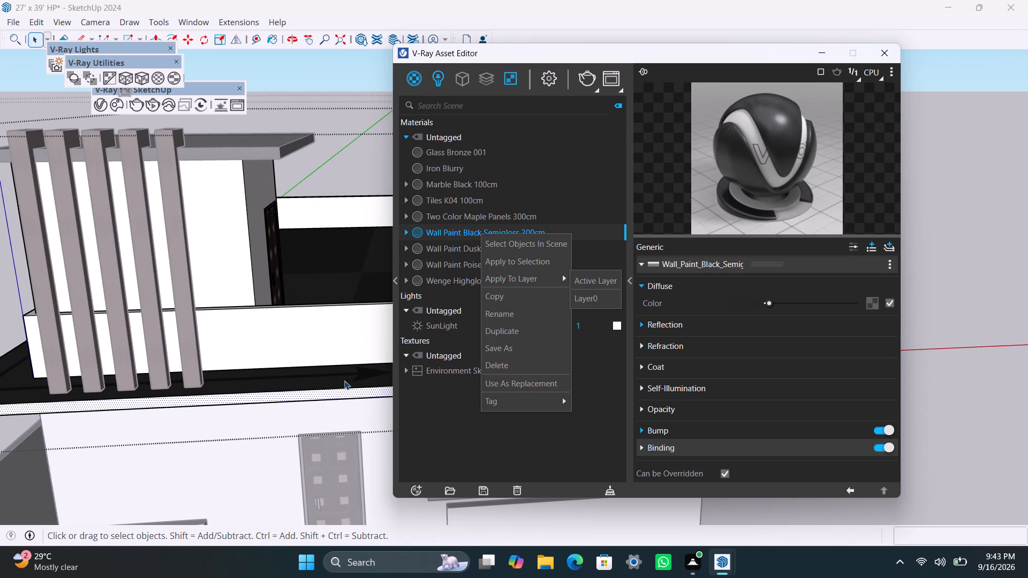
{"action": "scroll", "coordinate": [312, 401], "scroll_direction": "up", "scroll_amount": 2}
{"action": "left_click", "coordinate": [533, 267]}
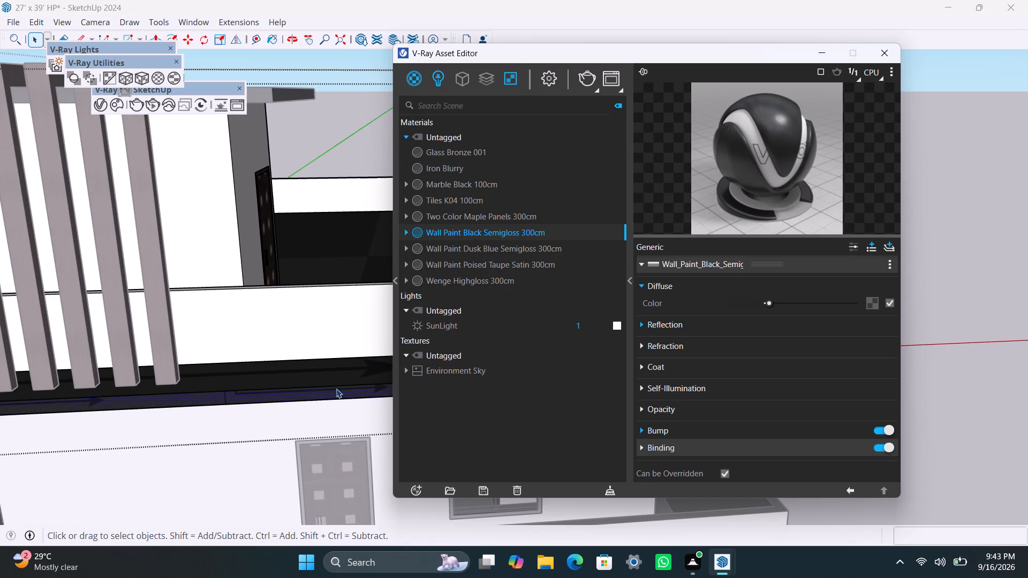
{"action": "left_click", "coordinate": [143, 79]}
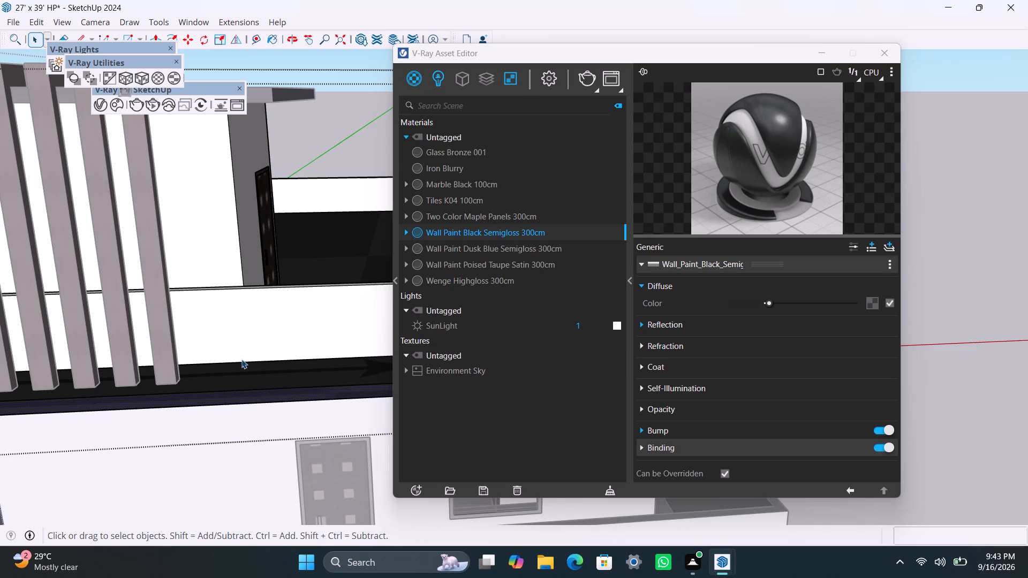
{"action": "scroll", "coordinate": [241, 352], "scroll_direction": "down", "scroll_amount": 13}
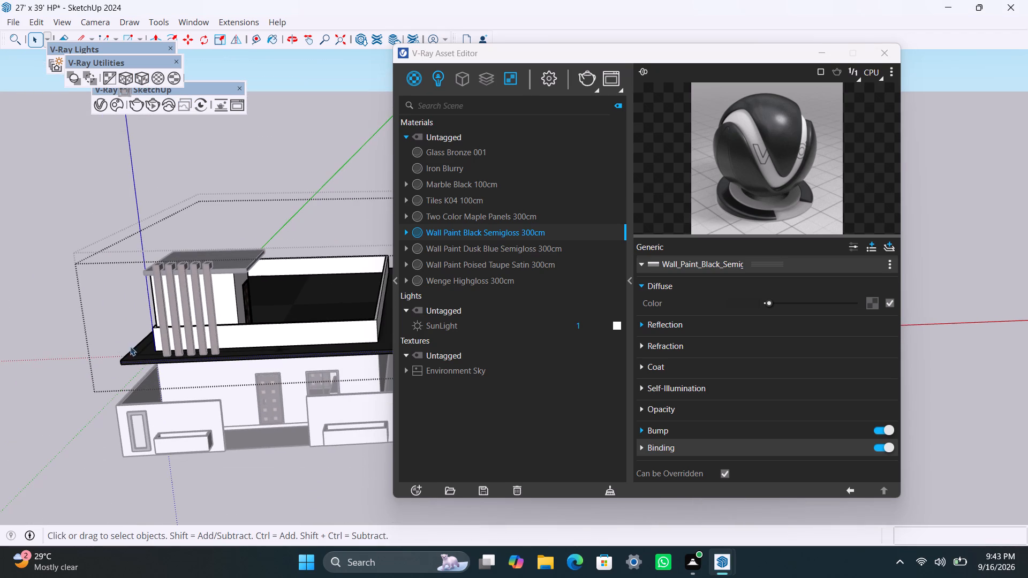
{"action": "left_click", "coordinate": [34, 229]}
Reopen the upper-floor group and apply Marble Black 100cm with the fitted tri-planar projection to the main roof slab's top face.
{"action": "scroll", "coordinate": [240, 427], "scroll_direction": "down", "scroll_amount": 3}
{"action": "scroll", "coordinate": [299, 345], "scroll_direction": "up", "scroll_amount": 2}
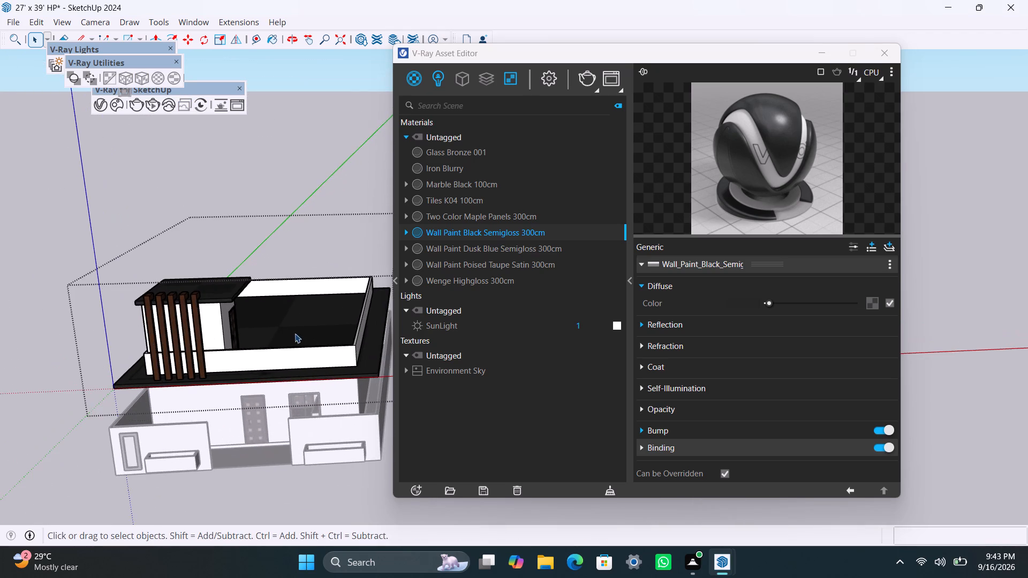
{"action": "middle_click_drag", "start_coordinate": [298, 342], "coordinate": [309, 523]}
{"action": "scroll", "coordinate": [299, 331], "scroll_direction": "up", "scroll_amount": 2}
{"action": "left_click", "coordinate": [299, 332]}
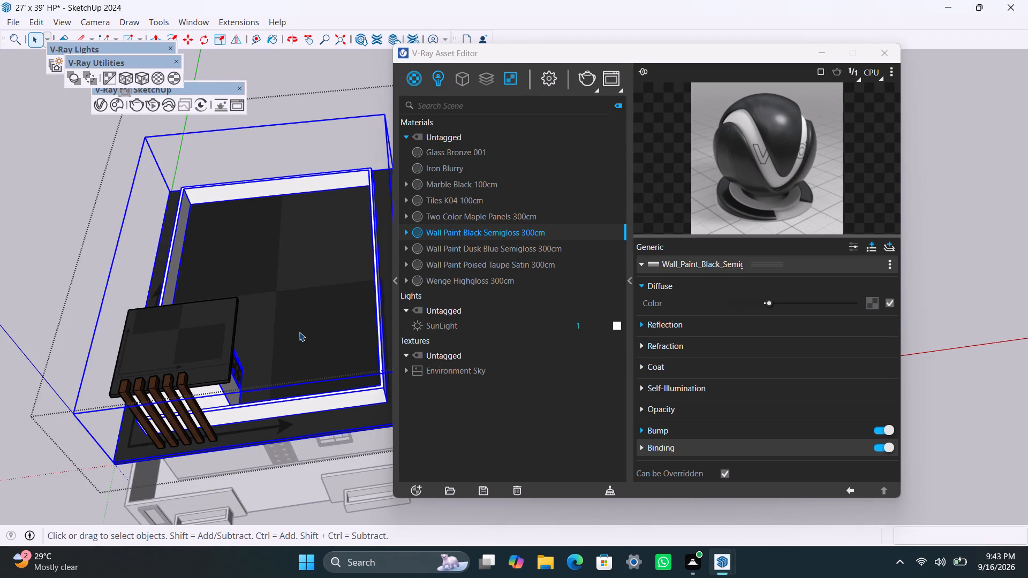
{"action": "triple_click", "coordinate": [299, 332]}
{"action": "left_click", "coordinate": [319, 336]}
{"action": "left_click", "coordinate": [319, 336]}
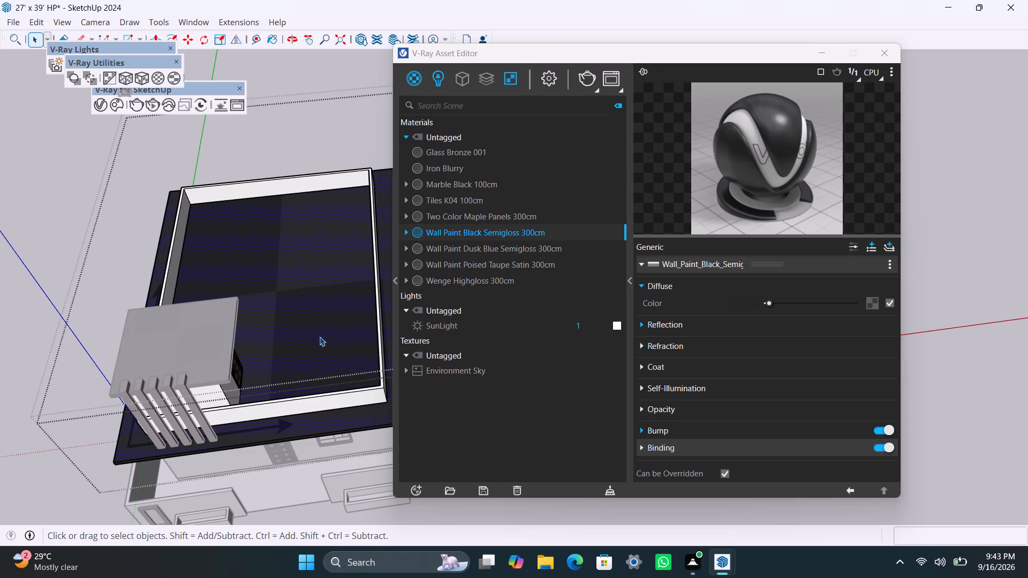
{"action": "left_click", "coordinate": [452, 189]}
{"action": "right_click", "coordinate": [452, 189]}
{"action": "left_click", "coordinate": [479, 214]}
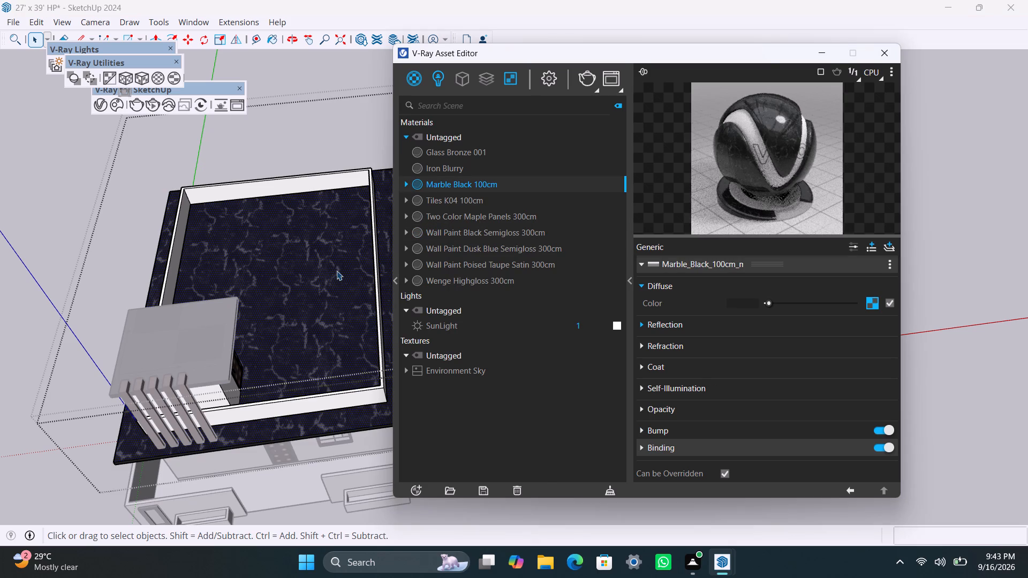
{"action": "left_click", "coordinate": [145, 80]}
{"action": "left_click", "coordinate": [232, 120]}
Apply Marble Black 100cm with the fitted tri-planar projection to the main roof slab's front edge.
{"action": "scroll", "coordinate": [287, 295], "scroll_direction": "down", "scroll_amount": 3}
{"action": "middle_click_drag", "start_coordinate": [293, 311], "coordinate": [208, 173]}
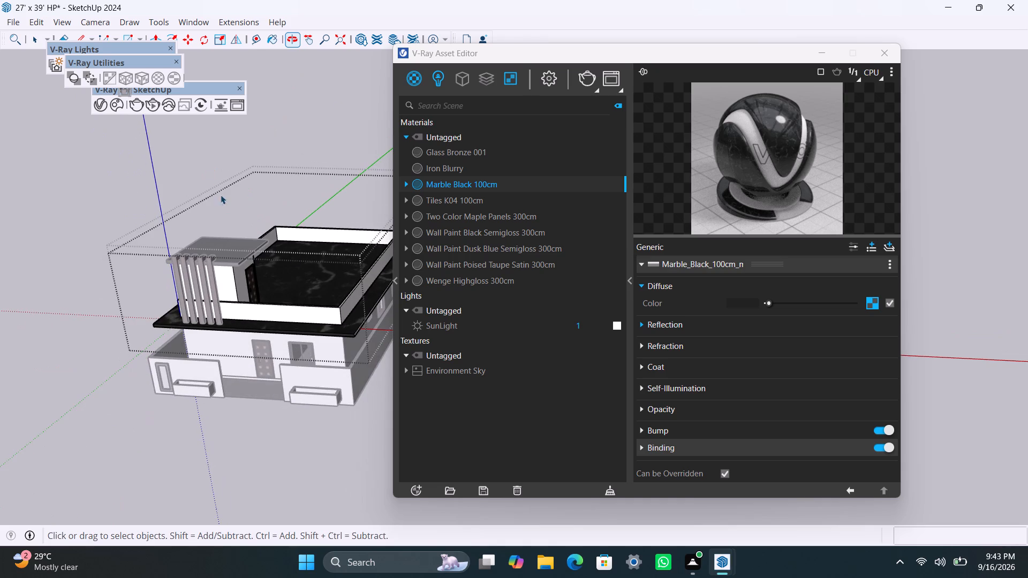
{"action": "scroll", "coordinate": [339, 315], "scroll_direction": "up", "scroll_amount": 1}
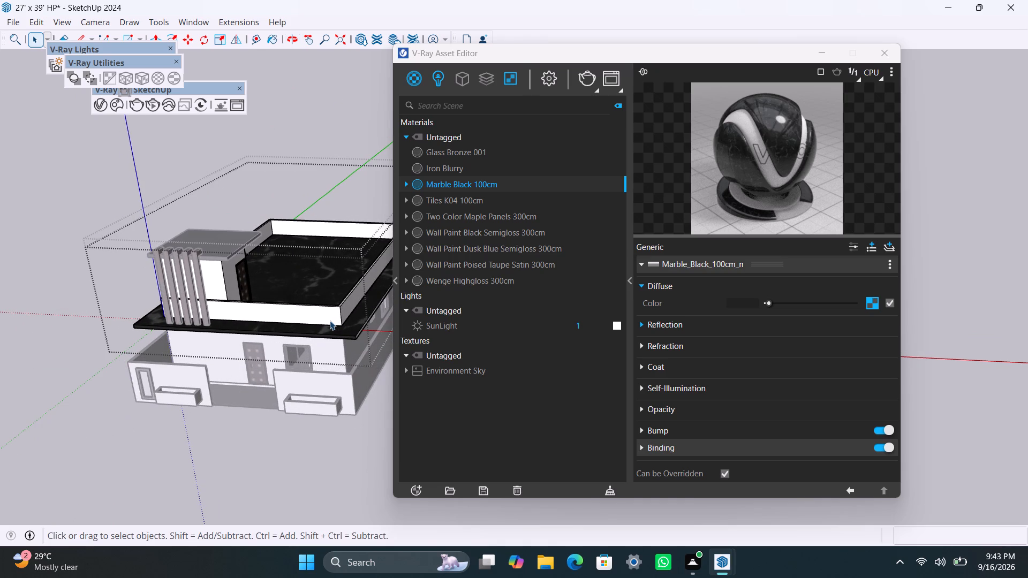
{"action": "scroll", "coordinate": [309, 384], "scroll_direction": "up", "scroll_amount": 13}
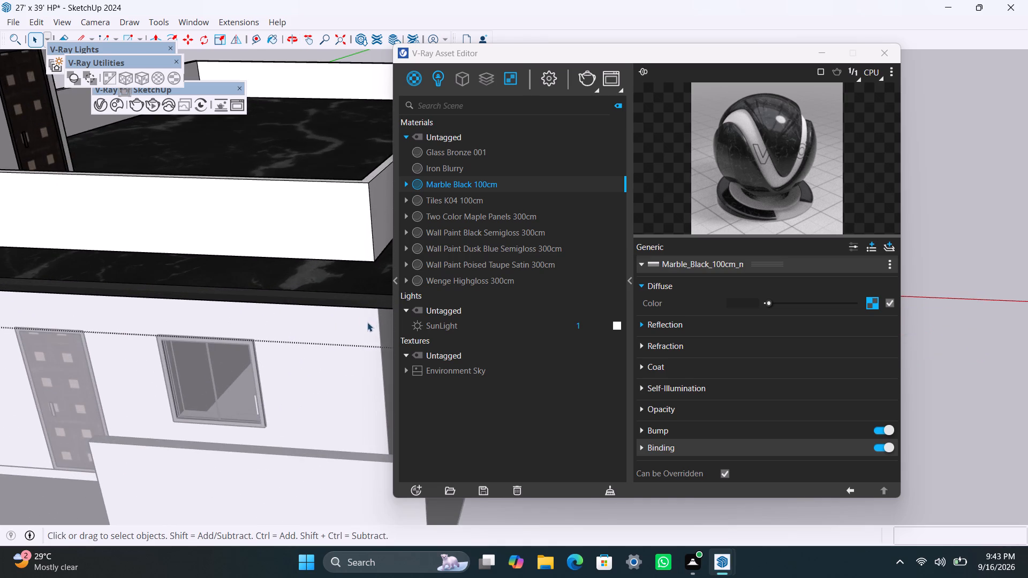
{"action": "scroll", "coordinate": [351, 310], "scroll_direction": "down", "scroll_amount": 2}
{"action": "scroll", "coordinate": [347, 308], "scroll_direction": "up", "scroll_amount": 2}
{"action": "left_click", "coordinate": [347, 301]}
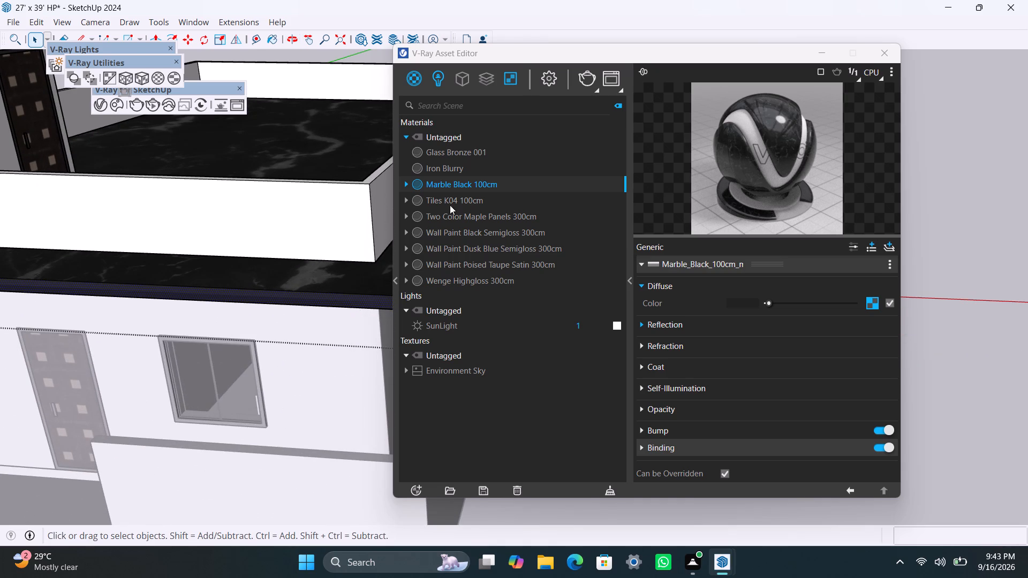
{"action": "right_click", "coordinate": [457, 180]}
{"action": "left_click", "coordinate": [480, 206]}
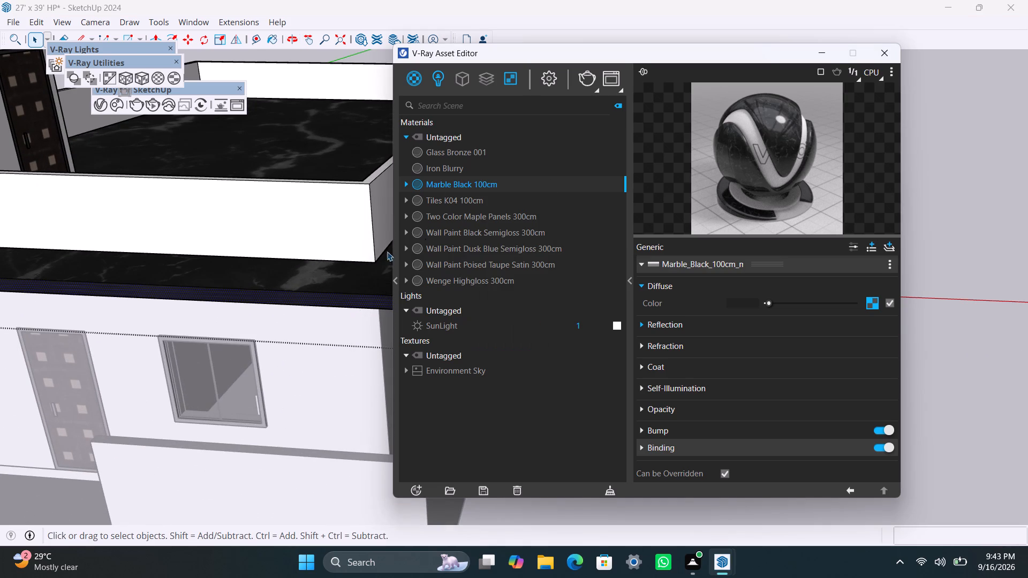
{"action": "left_click", "coordinate": [148, 78]}
Apply Marble Black 100cm with the fitted tri-planar projection to the slab's long side edge on the stair-room door's side.
{"action": "scroll", "coordinate": [278, 399], "scroll_direction": "down", "scroll_amount": 3}
{"action": "middle_click_drag", "start_coordinate": [296, 394], "coordinate": [0, 405]}
{"action": "scroll", "coordinate": [280, 233], "scroll_direction": "up", "scroll_amount": 4}
{"action": "left_click", "coordinate": [277, 240]}
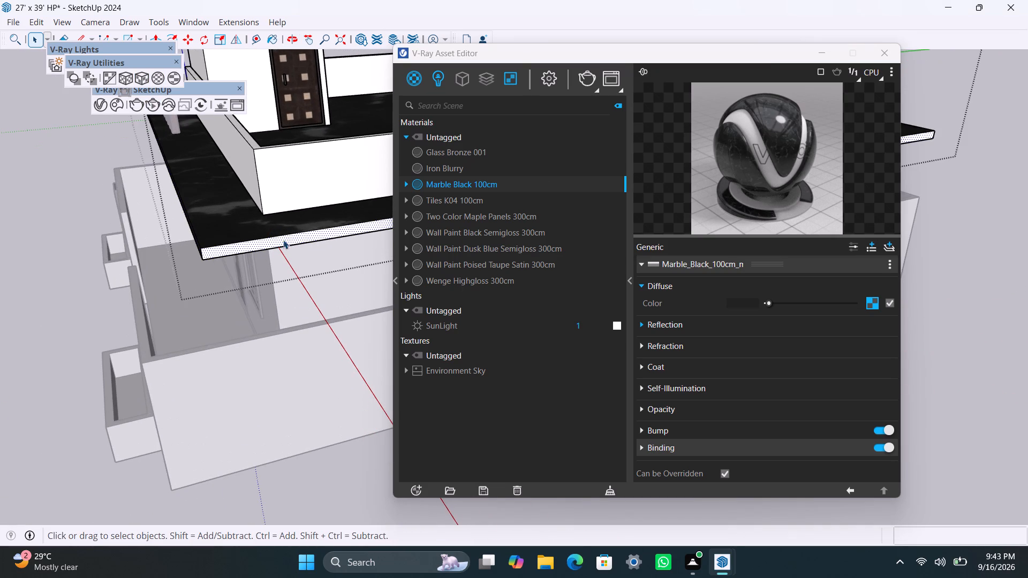
{"action": "right_click_drag", "start_coordinate": [466, 182], "coordinate": [481, 195]}
{"action": "left_click", "coordinate": [507, 217]}
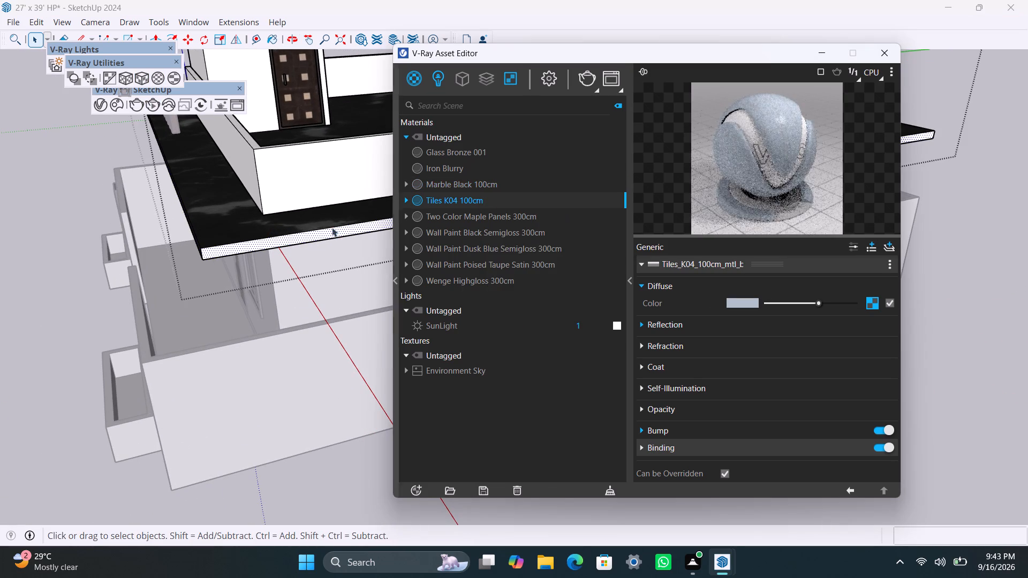
{"action": "left_click", "coordinate": [464, 183]}
{"action": "right_click", "coordinate": [464, 182]}
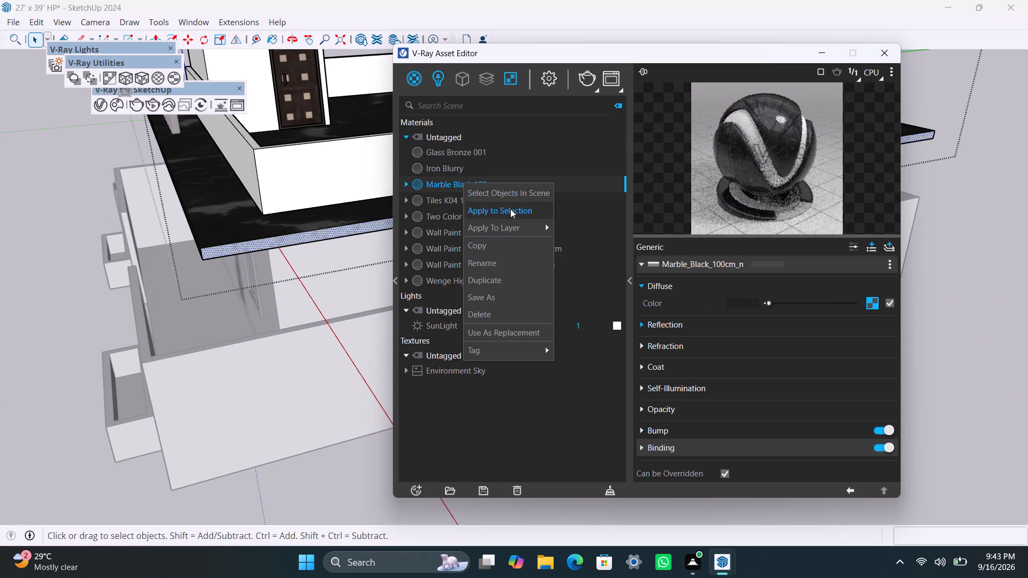
{"action": "left_click", "coordinate": [510, 209]}
{"action": "left_click", "coordinate": [147, 77]}
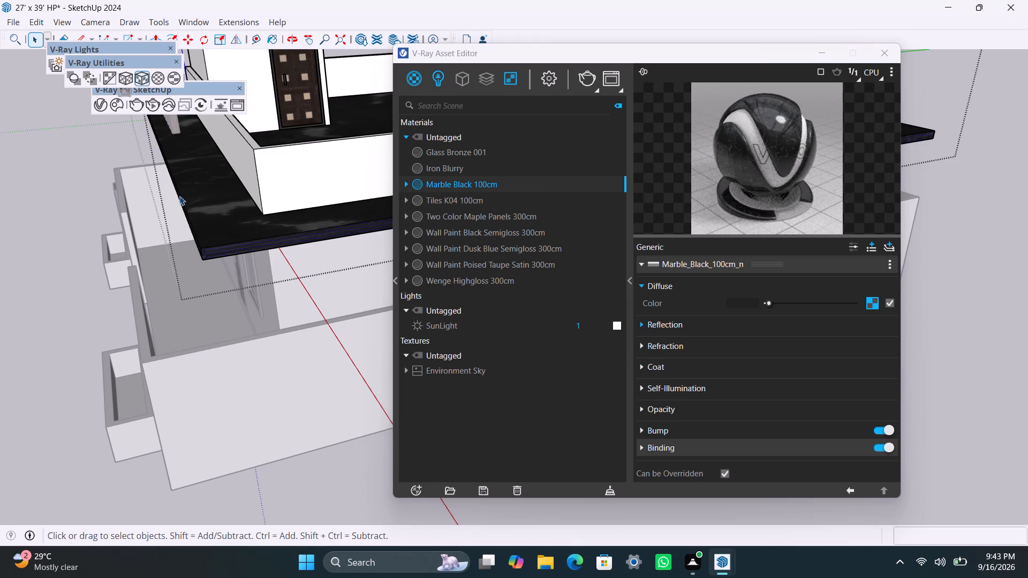
Apply Marble Black 100cm with the fitted tri-planar projection to the main roof slab's rear edge.
{"action": "scroll", "coordinate": [262, 372], "scroll_direction": "down", "scroll_amount": 3}
{"action": "middle_click_drag", "start_coordinate": [294, 404], "coordinate": [72, 454], "text": "shift"}
{"action": "scroll", "coordinate": [117, 401], "scroll_direction": "down", "scroll_amount": 3}
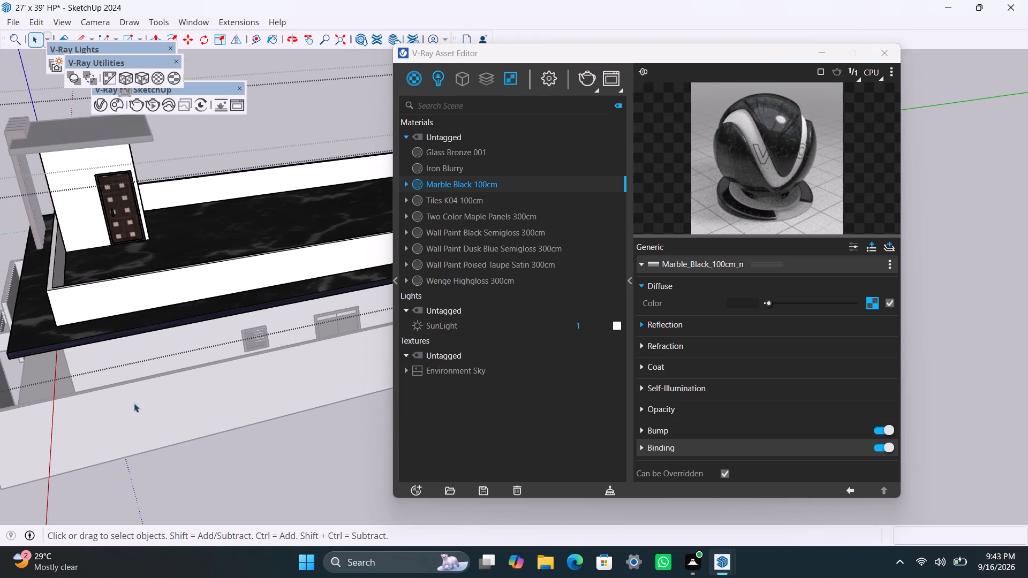
{"action": "scroll", "coordinate": [233, 364], "scroll_direction": "down", "scroll_amount": 11}
{"action": "middle_click_drag", "start_coordinate": [349, 373], "coordinate": [107, 393]}
{"action": "scroll", "coordinate": [254, 351], "scroll_direction": "down", "scroll_amount": 4}
{"action": "middle_click_drag", "start_coordinate": [341, 348], "coordinate": [159, 438], "text": "shift"}
{"action": "scroll", "coordinate": [218, 382], "scroll_direction": "up", "scroll_amount": 7}
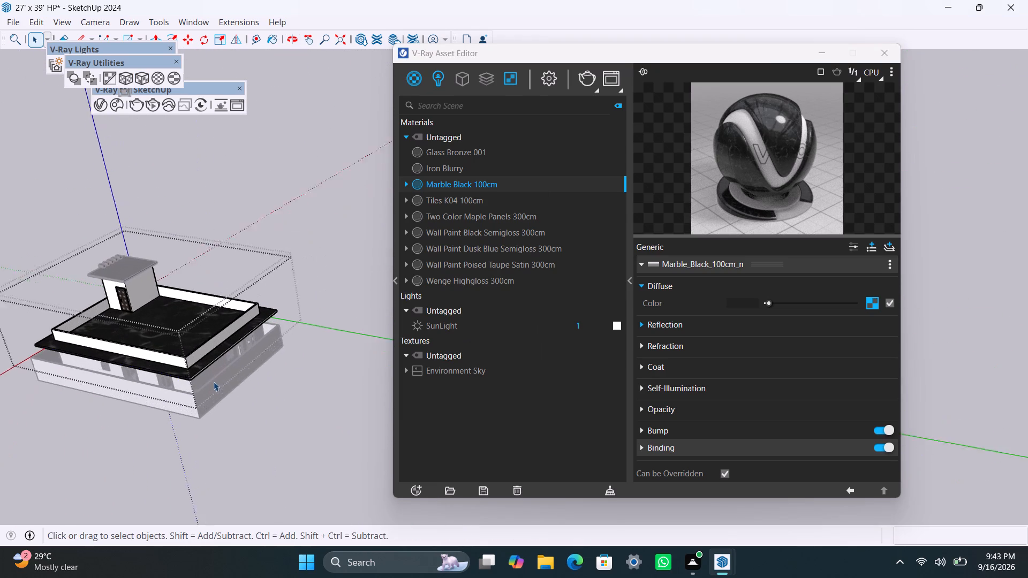
{"action": "scroll", "coordinate": [214, 382], "scroll_direction": "up", "scroll_amount": 4}
{"action": "middle_click_drag", "start_coordinate": [237, 371], "coordinate": [96, 369]}
{"action": "scroll", "coordinate": [200, 328], "scroll_direction": "up", "scroll_amount": 11}
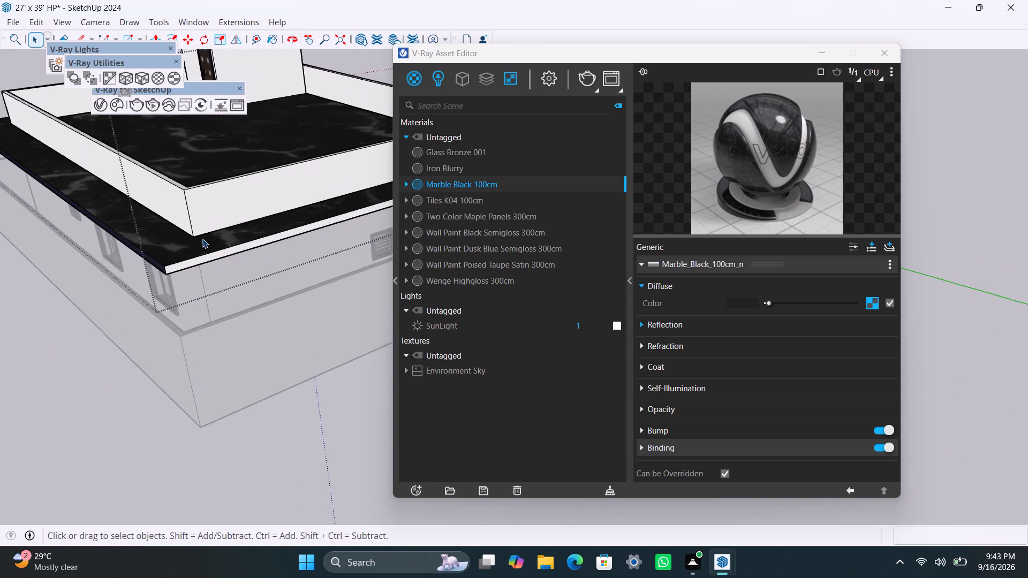
{"action": "scroll", "coordinate": [202, 239], "scroll_direction": "up", "scroll_amount": 6}
{"action": "left_click", "coordinate": [219, 272]}
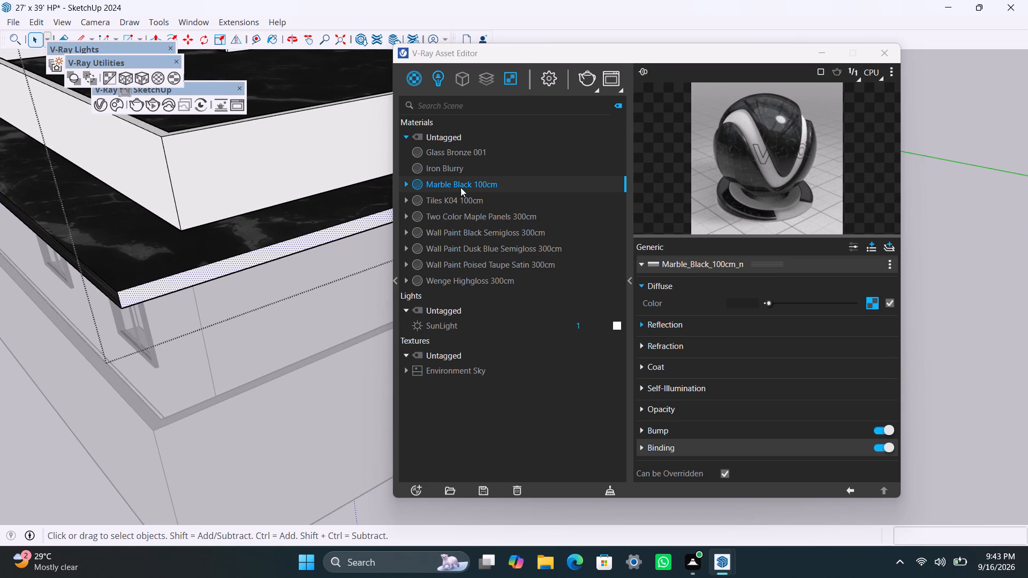
{"action": "right_click_drag", "start_coordinate": [464, 183], "coordinate": [464, 190]}
{"action": "left_click", "coordinate": [490, 212]}
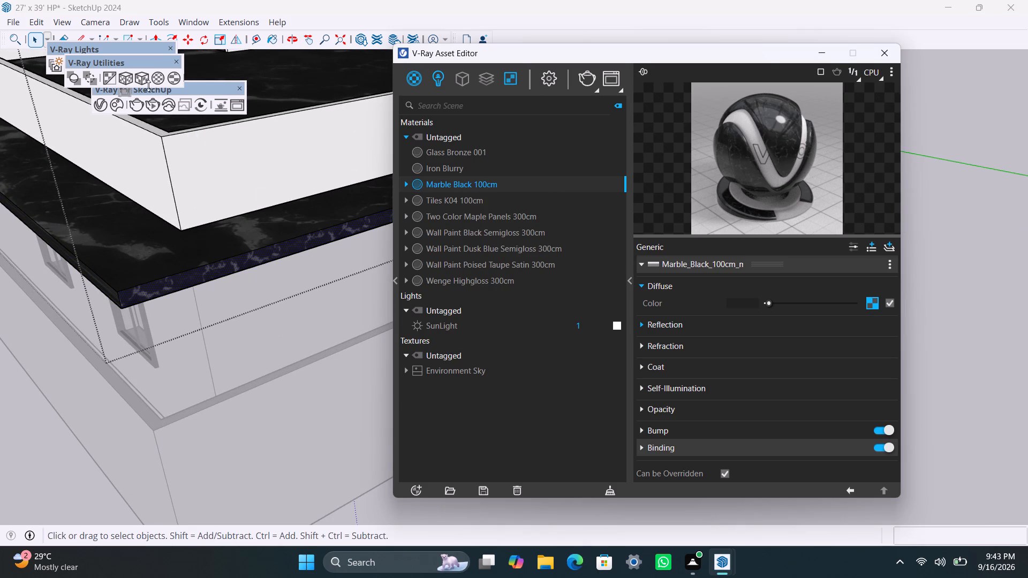
{"action": "left_click", "coordinate": [147, 80]}
{"action": "scroll", "coordinate": [225, 347], "scroll_direction": "down", "scroll_amount": 9}
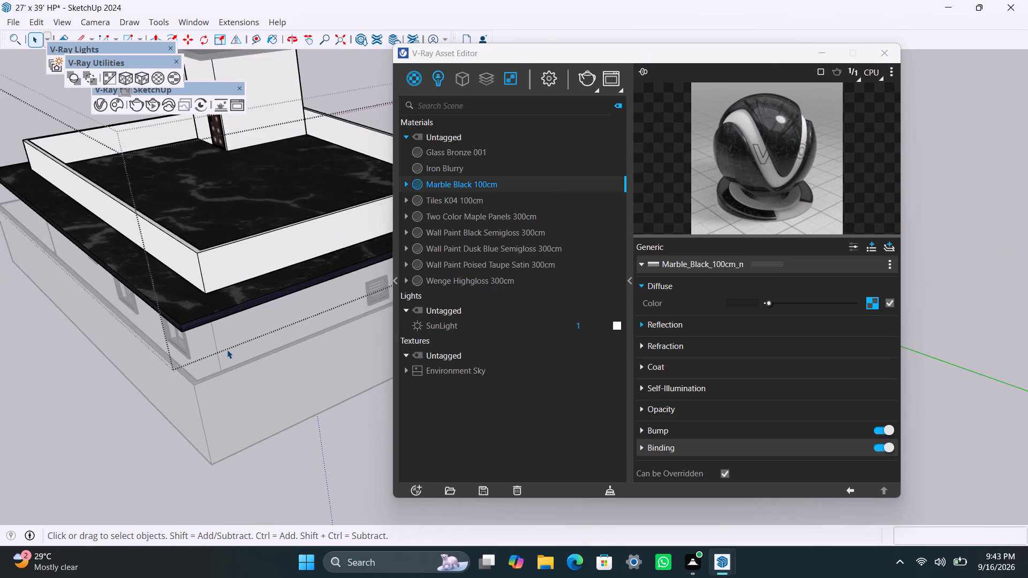
Apply Marble Black 100cm with the fitted tri-planar projection to the main roof slab's remaining long side edge, and exit the group.
{"action": "scroll", "coordinate": [227, 349], "scroll_direction": "down", "scroll_amount": 6}
{"action": "scroll", "coordinate": [271, 364], "scroll_direction": "down", "scroll_amount": 6}
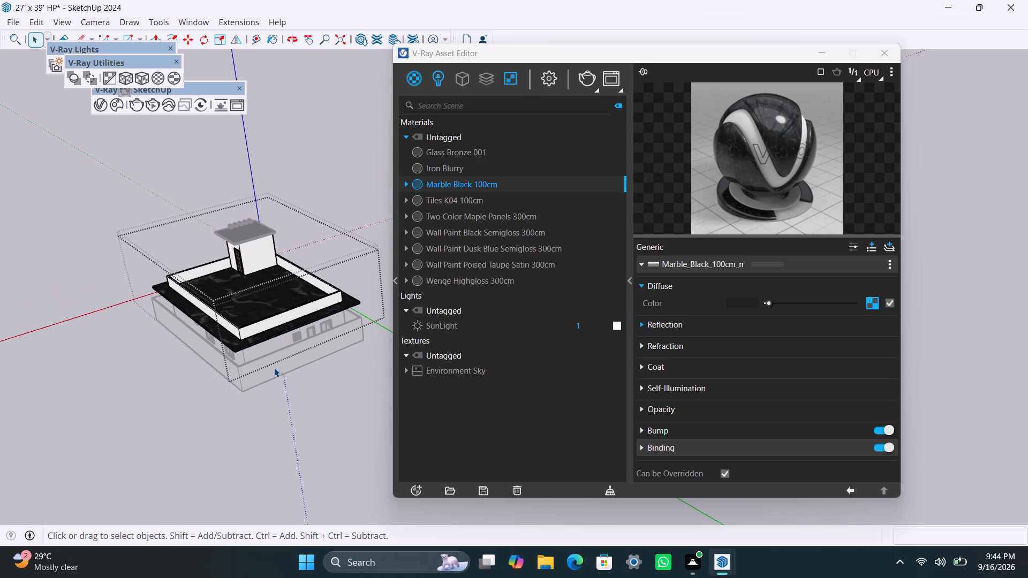
{"action": "scroll", "coordinate": [281, 373], "scroll_direction": "down", "scroll_amount": 2}
{"action": "middle_click_drag", "start_coordinate": [281, 378], "coordinate": [171, 394]}
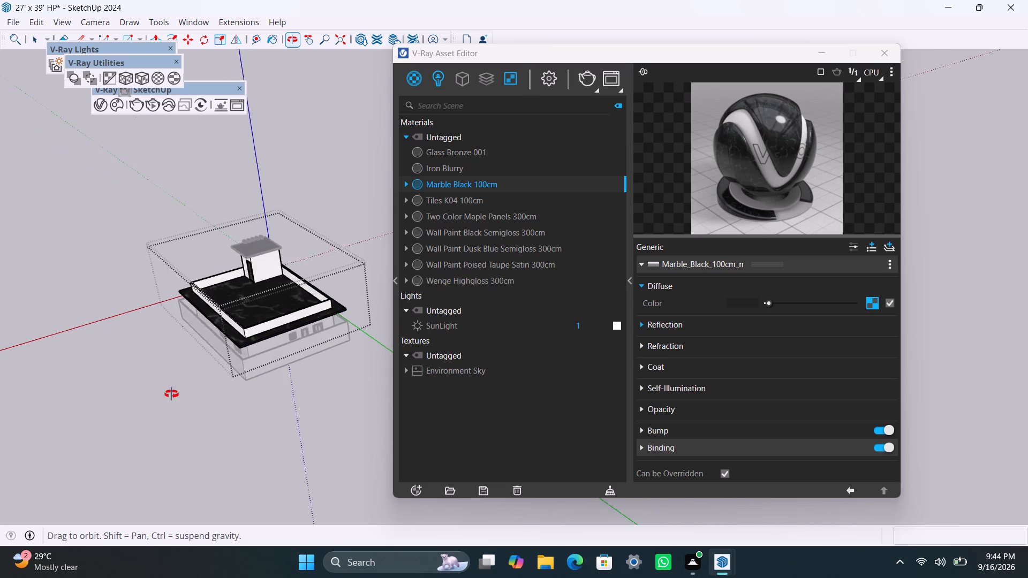
{"action": "middle_click_drag", "start_coordinate": [171, 394], "coordinate": [0, 408]}
{"action": "scroll", "coordinate": [290, 324], "scroll_direction": "down", "scroll_amount": 3}
{"action": "middle_click_drag", "start_coordinate": [291, 321], "coordinate": [145, 392]}
{"action": "scroll", "coordinate": [314, 301], "scroll_direction": "up", "scroll_amount": 3}
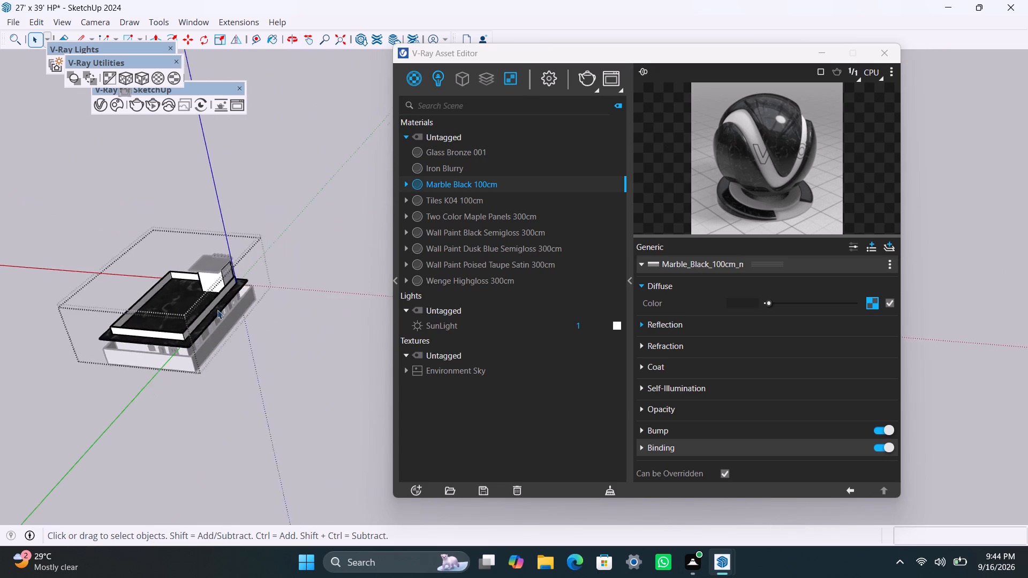
{"action": "scroll", "coordinate": [217, 310], "scroll_direction": "up", "scroll_amount": 9}
{"action": "middle_click_drag", "start_coordinate": [191, 366], "coordinate": [80, 314]}
{"action": "scroll", "coordinate": [109, 285], "scroll_direction": "up", "scroll_amount": 3}
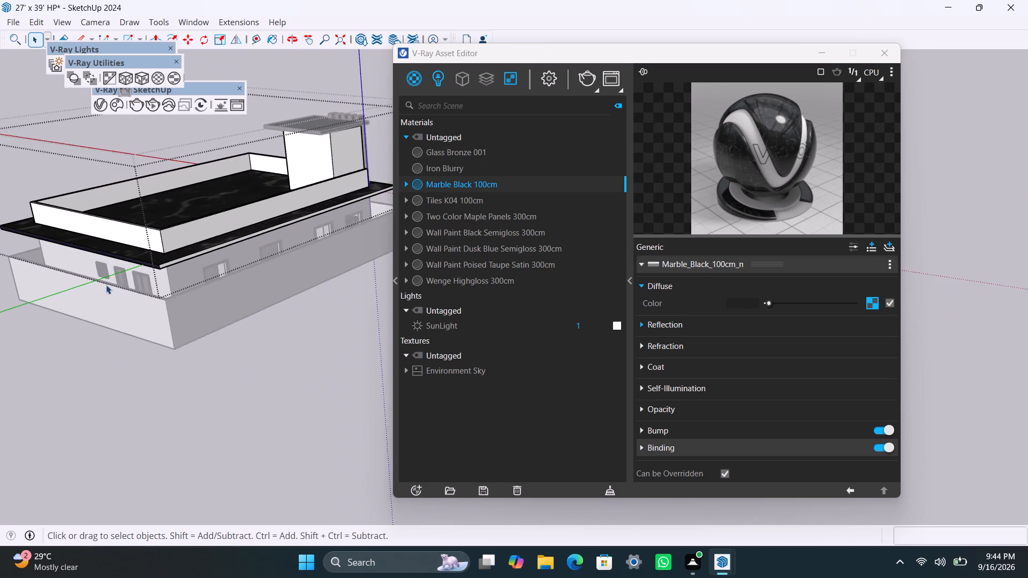
{"action": "scroll", "coordinate": [101, 285], "scroll_direction": "up", "scroll_amount": 2}
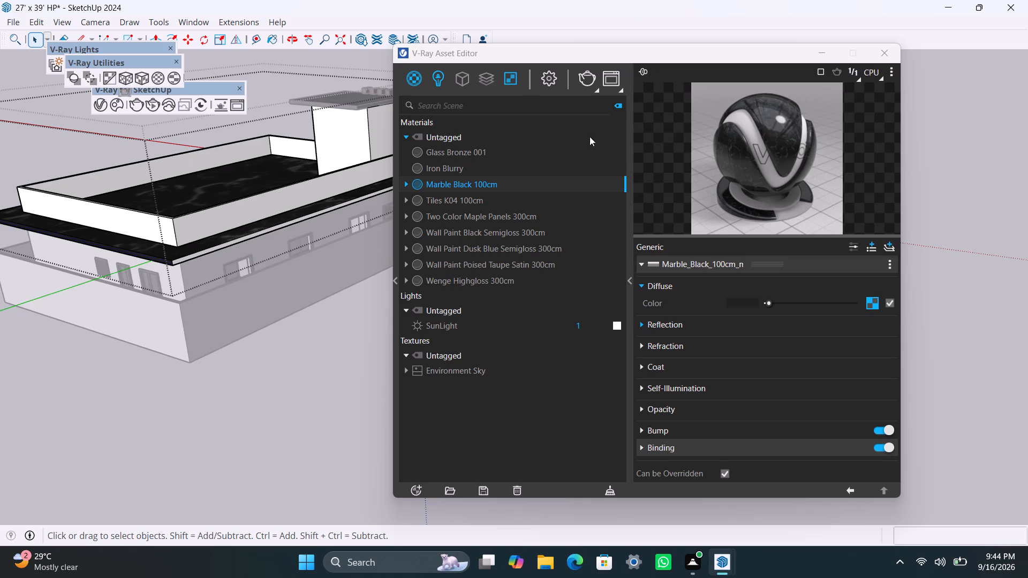
{"action": "scroll", "coordinate": [177, 274], "scroll_direction": "up", "scroll_amount": 9}
{"action": "left_click", "coordinate": [187, 254]}
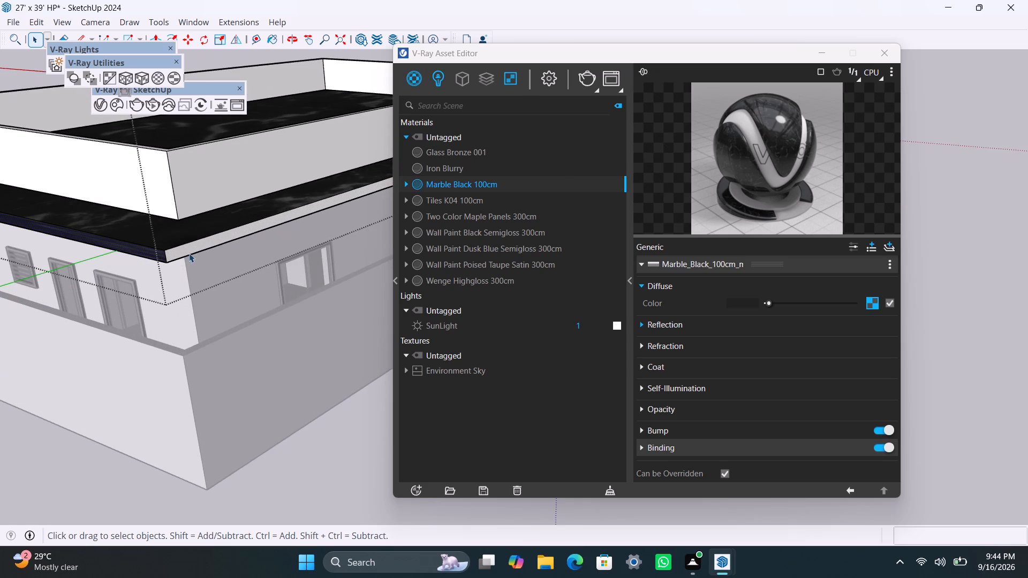
{"action": "scroll", "coordinate": [230, 239], "scroll_direction": "up", "scroll_amount": 3}
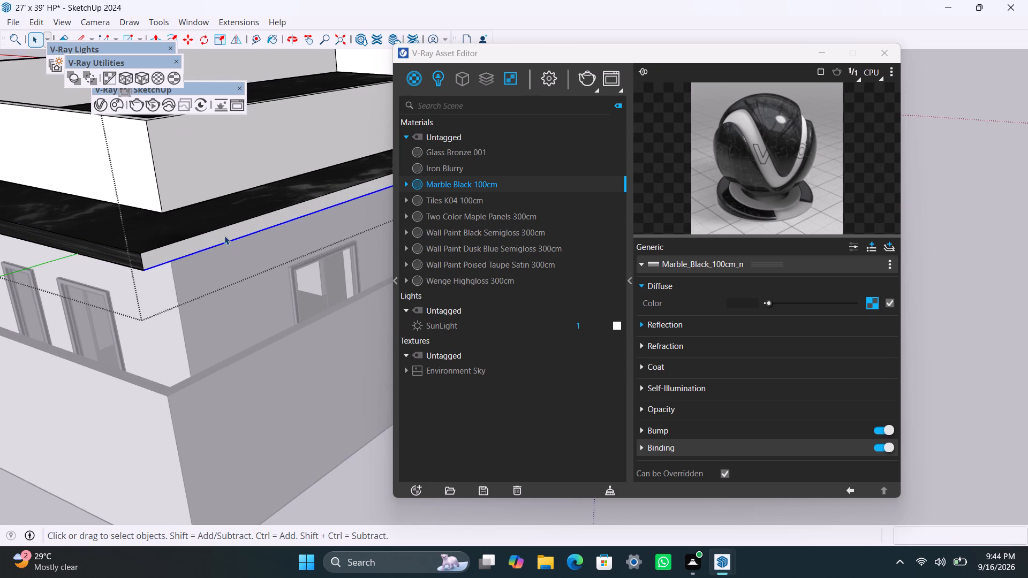
{"action": "left_click", "coordinate": [224, 235]}
{"action": "right_click", "coordinate": [462, 186]}
{"action": "left_click", "coordinate": [511, 216]}
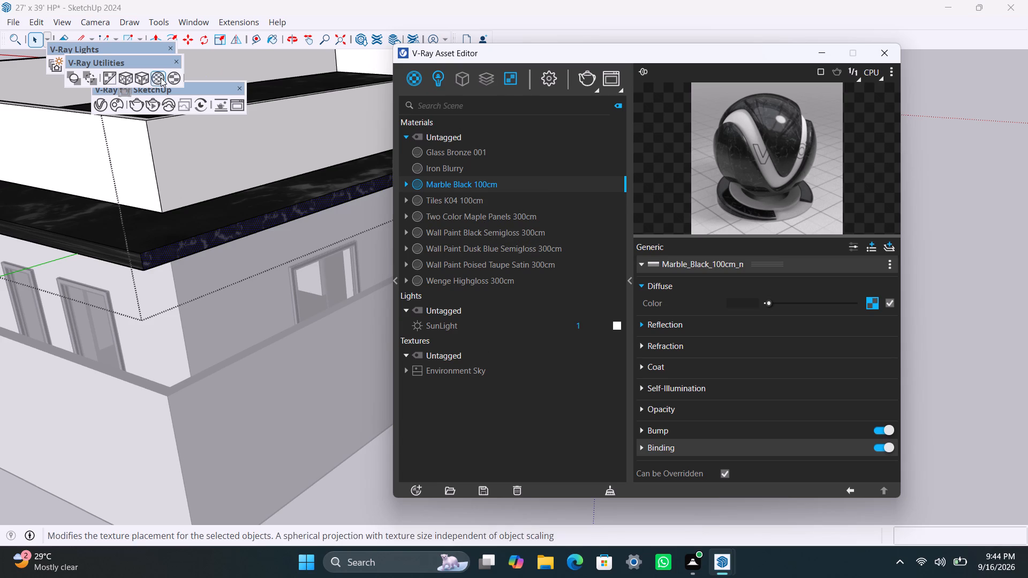
{"action": "left_click", "coordinate": [146, 76]}
{"action": "left_click", "coordinate": [382, 524]}
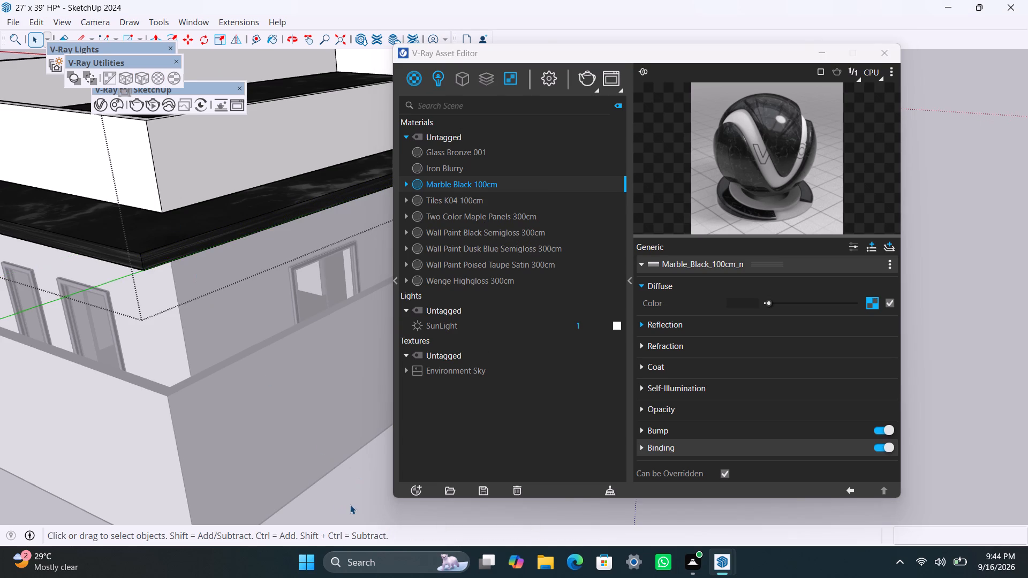
{"action": "double_click", "coordinate": [350, 505]}
Examine the main roof slab's marble finish from the rear, side and front of the house.
{"action": "scroll", "coordinate": [225, 376], "scroll_direction": "down", "scroll_amount": 18}
{"action": "middle_click_drag", "start_coordinate": [119, 340], "coordinate": [321, 371]}
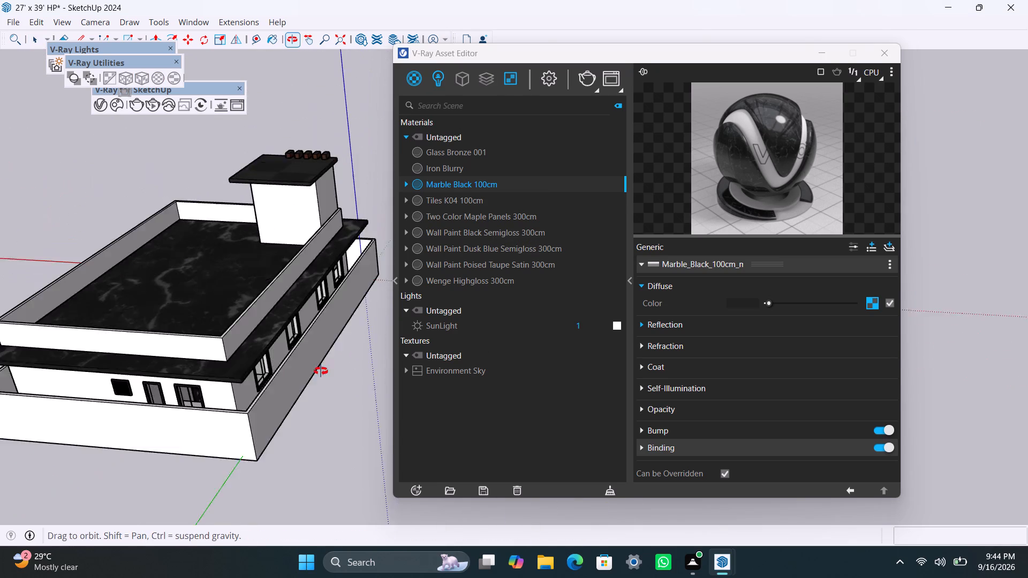
{"action": "middle_click_drag", "start_coordinate": [321, 371], "coordinate": [352, 376]}
{"action": "scroll", "coordinate": [284, 379], "scroll_direction": "down", "scroll_amount": 4}
{"action": "middle_click_drag", "start_coordinate": [245, 390], "coordinate": [203, 296], "text": "shift"}
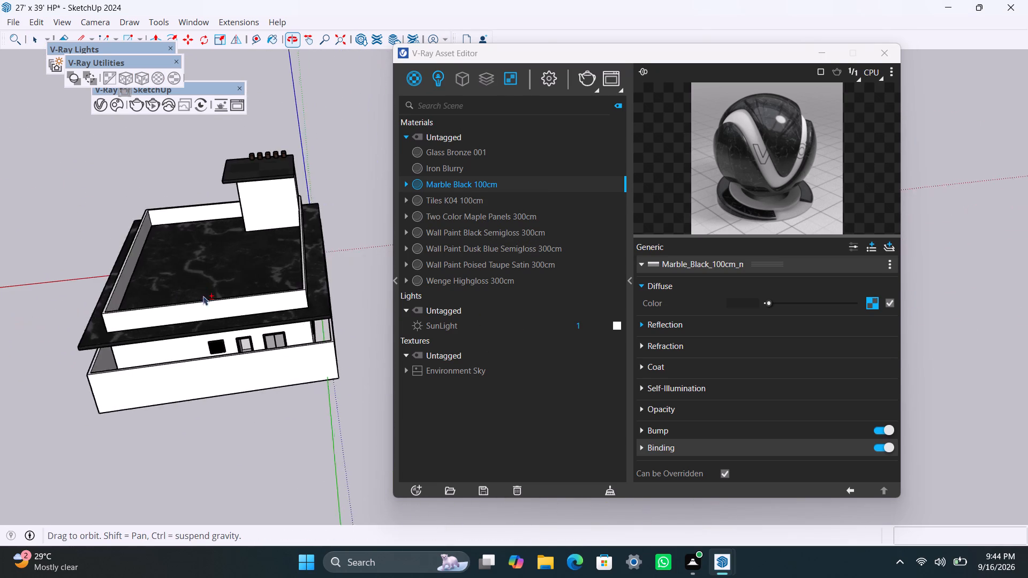
{"action": "scroll", "coordinate": [239, 306], "scroll_direction": "up", "scroll_amount": 2}
{"action": "middle_click_drag", "start_coordinate": [149, 364], "coordinate": [513, 341]}
{"action": "scroll", "coordinate": [256, 334], "scroll_direction": "down", "scroll_amount": 5}
{"action": "middle_click_drag", "start_coordinate": [214, 325], "coordinate": [112, 298], "text": "shift"}
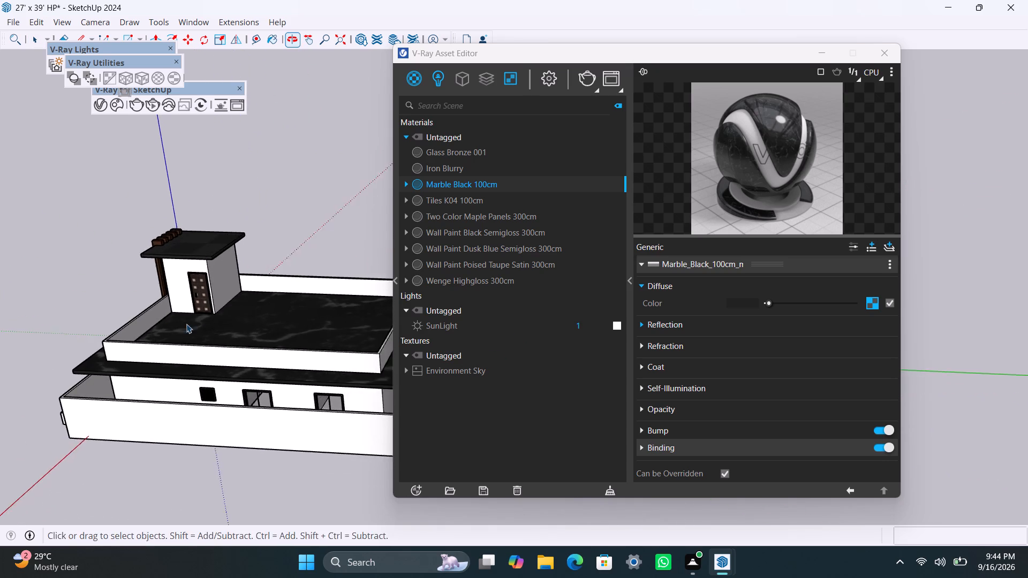
{"action": "scroll", "coordinate": [186, 324], "scroll_direction": "up", "scroll_amount": 3}
{"action": "middle_click_drag", "start_coordinate": [210, 387], "coordinate": [496, 369]}
{"action": "scroll", "coordinate": [225, 382], "scroll_direction": "down", "scroll_amount": 4}
{"action": "middle_click_drag", "start_coordinate": [208, 369], "coordinate": [161, 303], "text": "shift"}
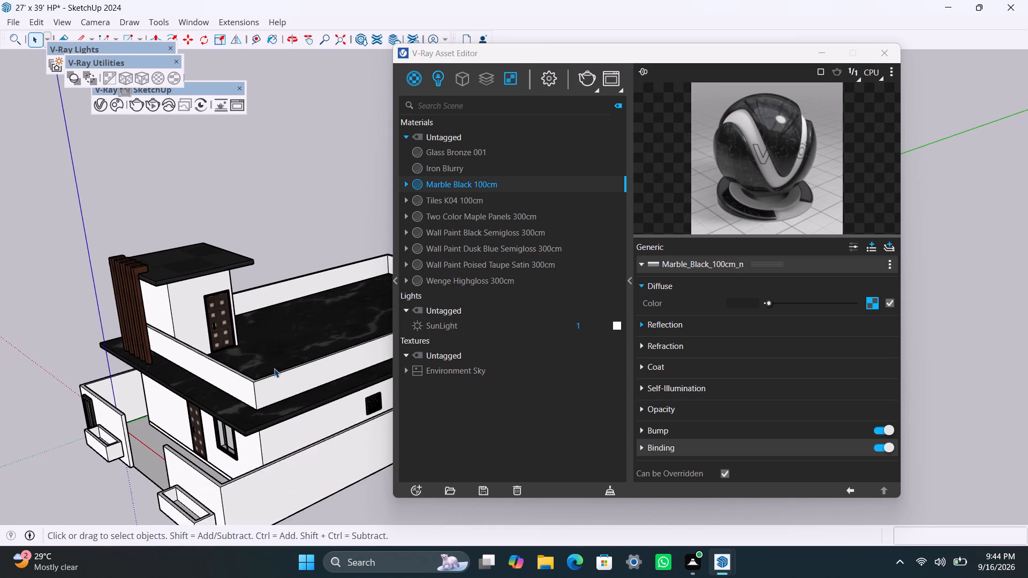
Apply Wall Paint Dusk Blue Semigloss 300cm with the fitted tri-planar projection to the whole roof parapet, and exit the group.
{"action": "scroll", "coordinate": [274, 368], "scroll_direction": "up", "scroll_amount": 2}
{"action": "left_click", "coordinate": [259, 399]}
{"action": "triple_click", "coordinate": [259, 400]}
{"action": "double_click", "coordinate": [259, 400]}
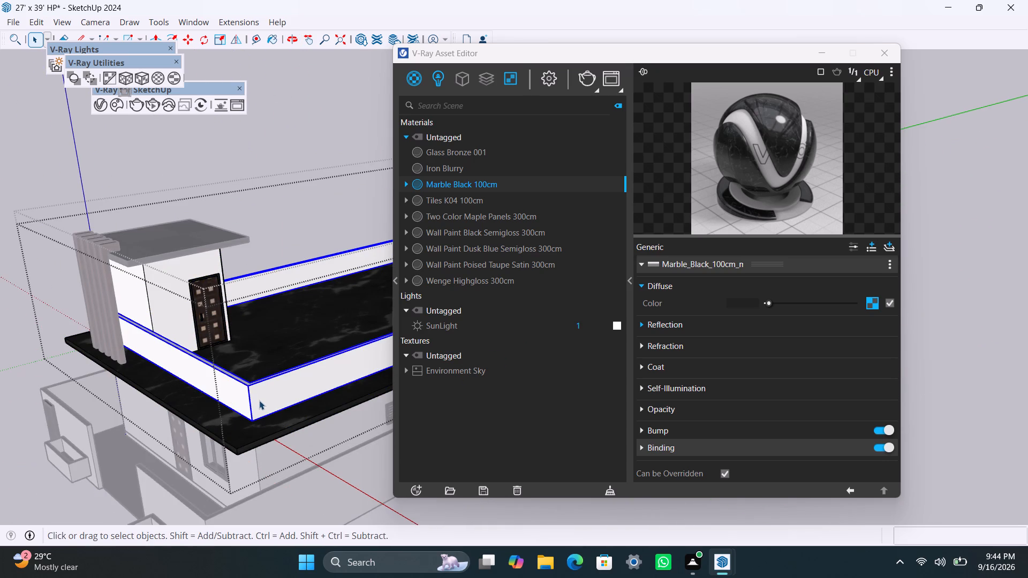
{"action": "left_click", "coordinate": [465, 234]}
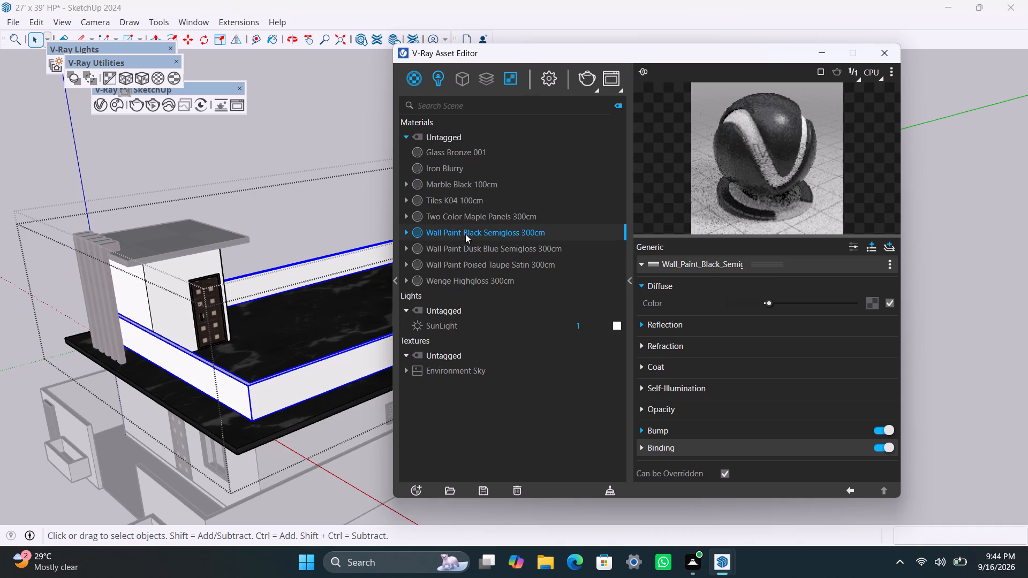
{"action": "left_click", "coordinate": [480, 250]}
{"action": "right_click", "coordinate": [481, 250]}
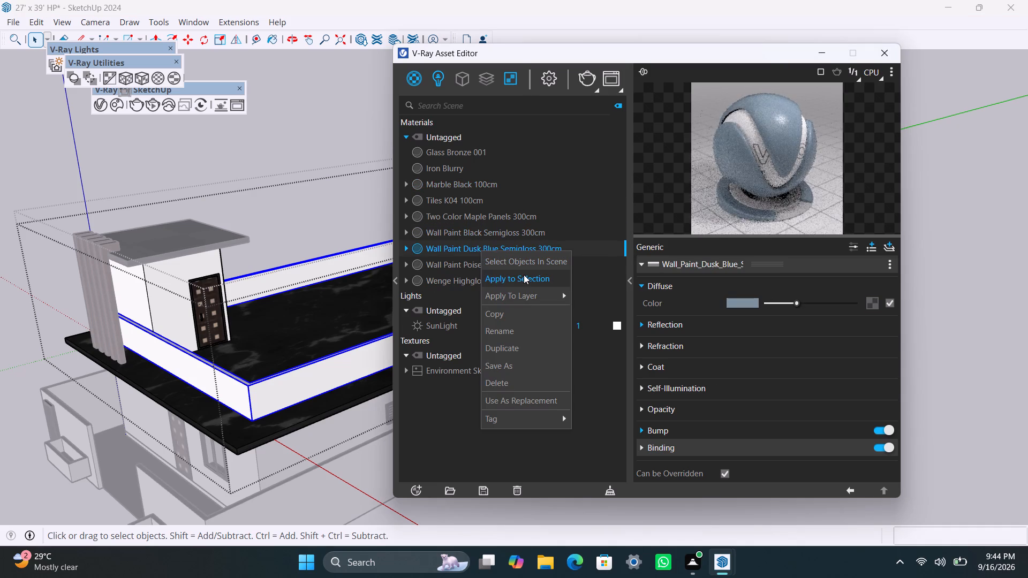
{"action": "left_click", "coordinate": [524, 275]}
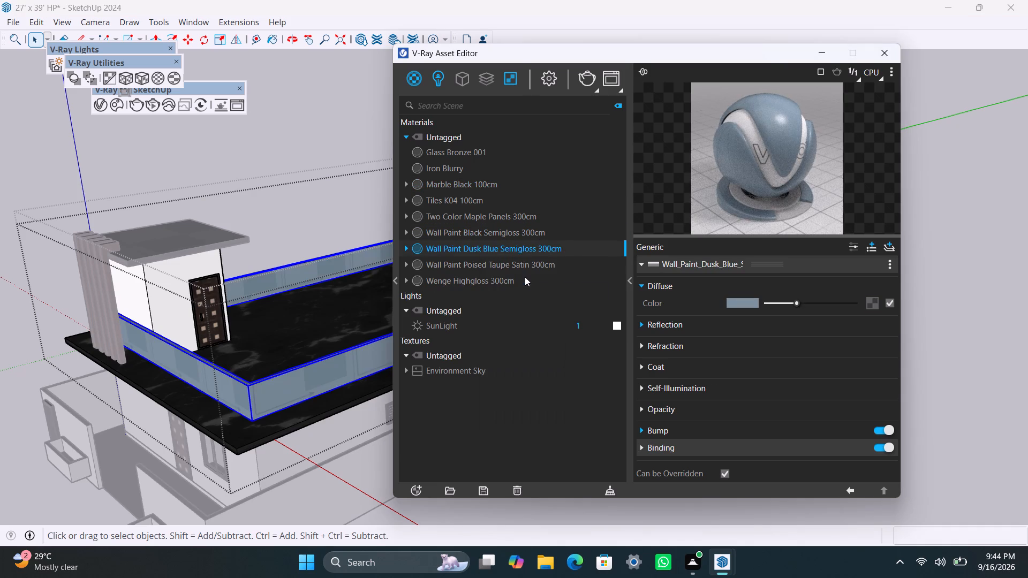
{"action": "left_click", "coordinate": [140, 77]}
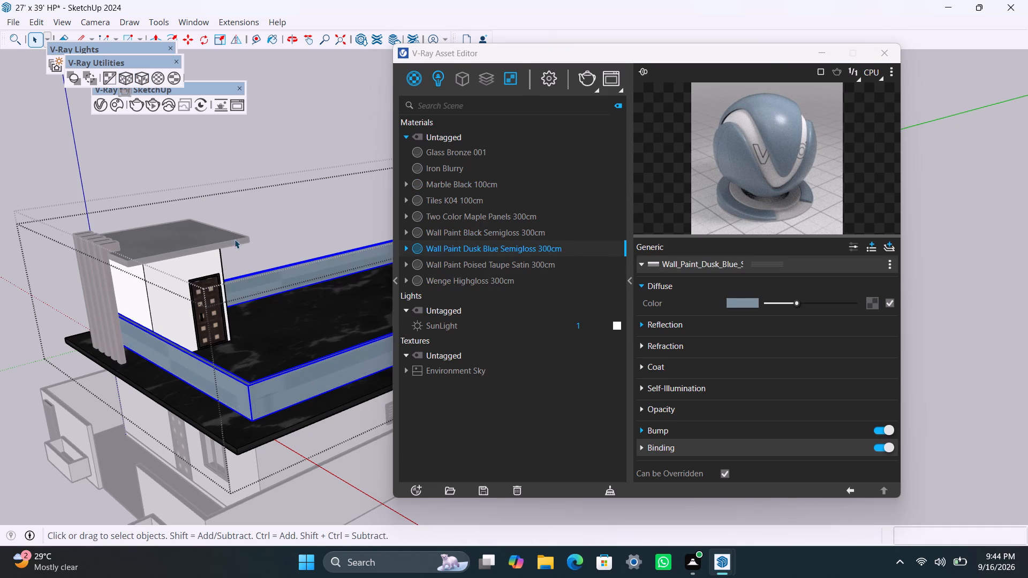
{"action": "scroll", "coordinate": [326, 403], "scroll_direction": "down", "scroll_amount": 1}
{"action": "middle_click_drag", "start_coordinate": [322, 403], "coordinate": [248, 249]}
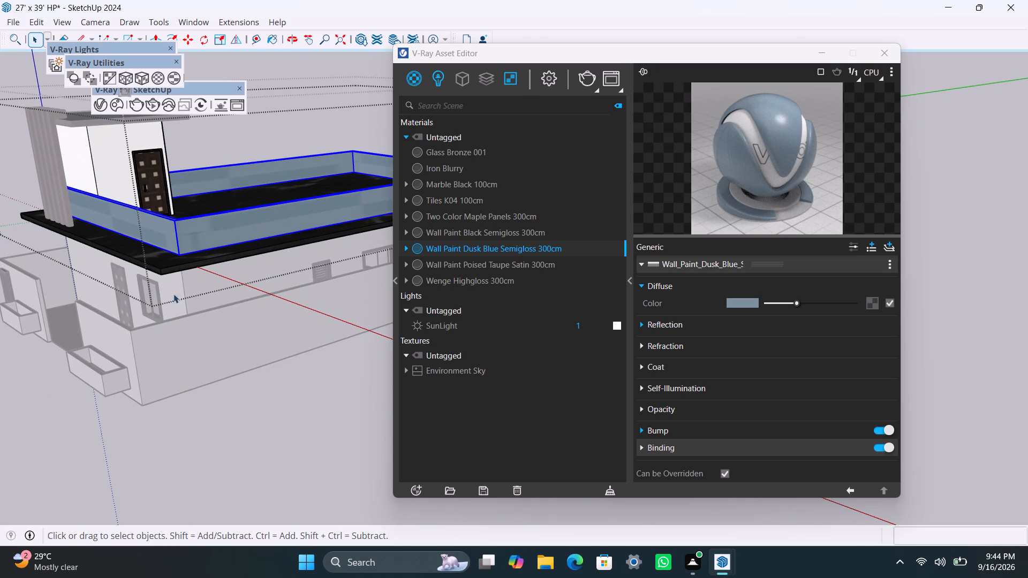
{"action": "left_click", "coordinate": [178, 282]}
{"action": "triple_click", "coordinate": [174, 284]}
{"action": "left_click", "coordinate": [174, 284]}
{"action": "double_click", "coordinate": [230, 383]}
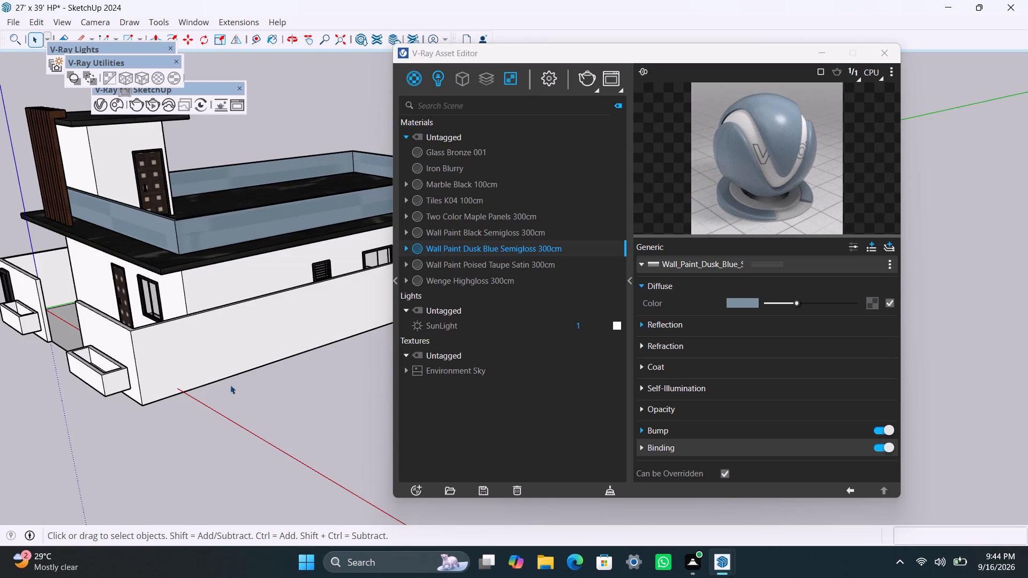
Select the front boundary wall's outer face behind the planter box, below the ground-floor window.
{"action": "middle_click_drag", "start_coordinate": [170, 375], "coordinate": [358, 377]}
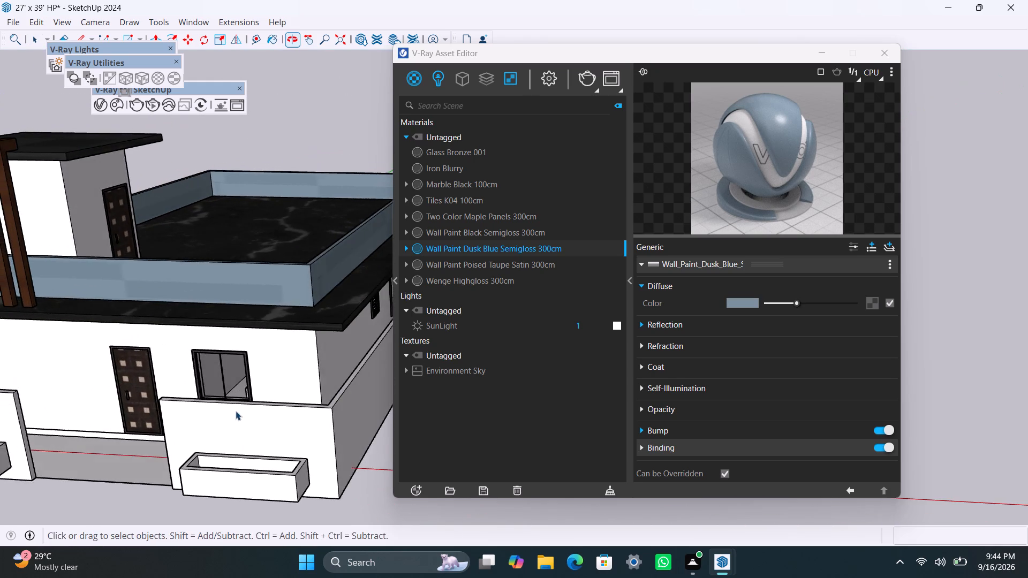
{"action": "scroll", "coordinate": [235, 412], "scroll_direction": "down", "scroll_amount": 3}
{"action": "middle_click_drag", "start_coordinate": [239, 424], "coordinate": [315, 366]}
{"action": "scroll", "coordinate": [315, 367], "scroll_direction": "up", "scroll_amount": 2}
{"action": "left_click", "coordinate": [311, 383]}
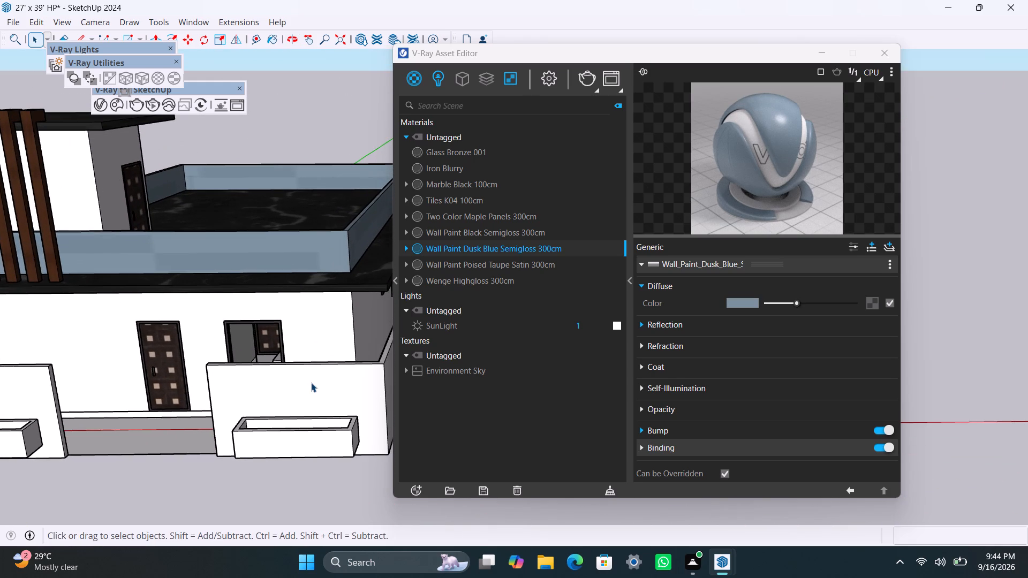
{"action": "left_click", "coordinate": [311, 383]}
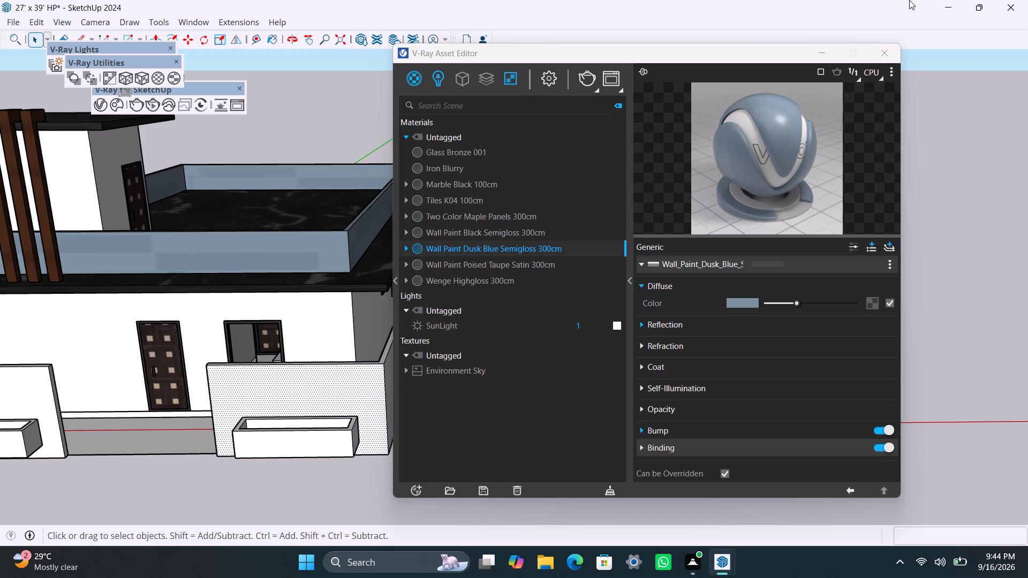
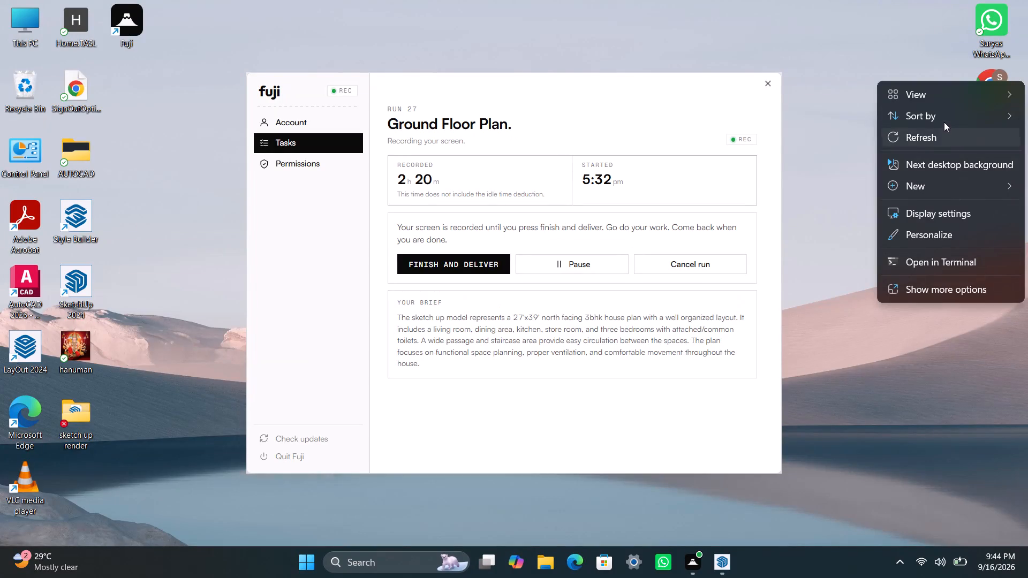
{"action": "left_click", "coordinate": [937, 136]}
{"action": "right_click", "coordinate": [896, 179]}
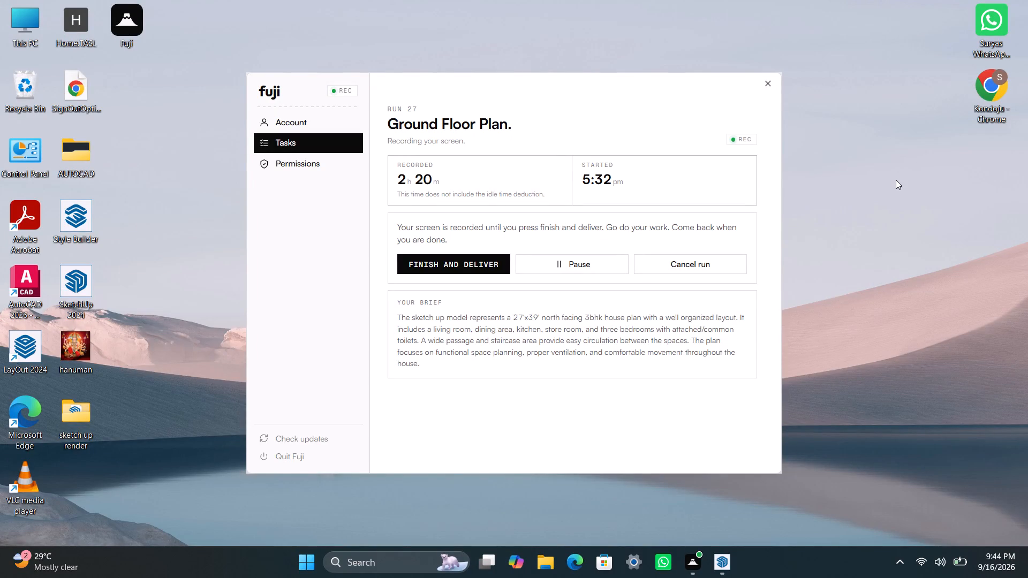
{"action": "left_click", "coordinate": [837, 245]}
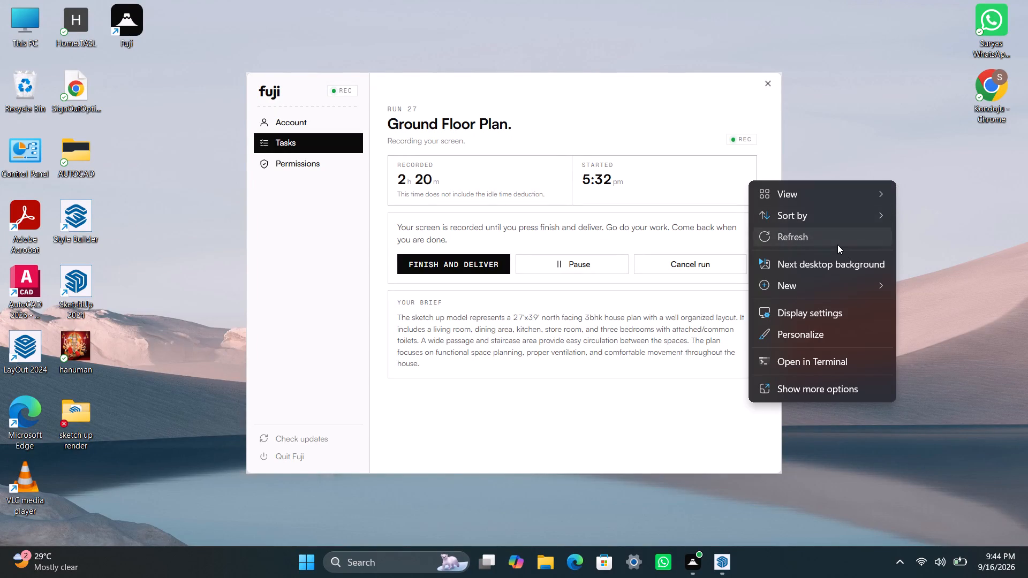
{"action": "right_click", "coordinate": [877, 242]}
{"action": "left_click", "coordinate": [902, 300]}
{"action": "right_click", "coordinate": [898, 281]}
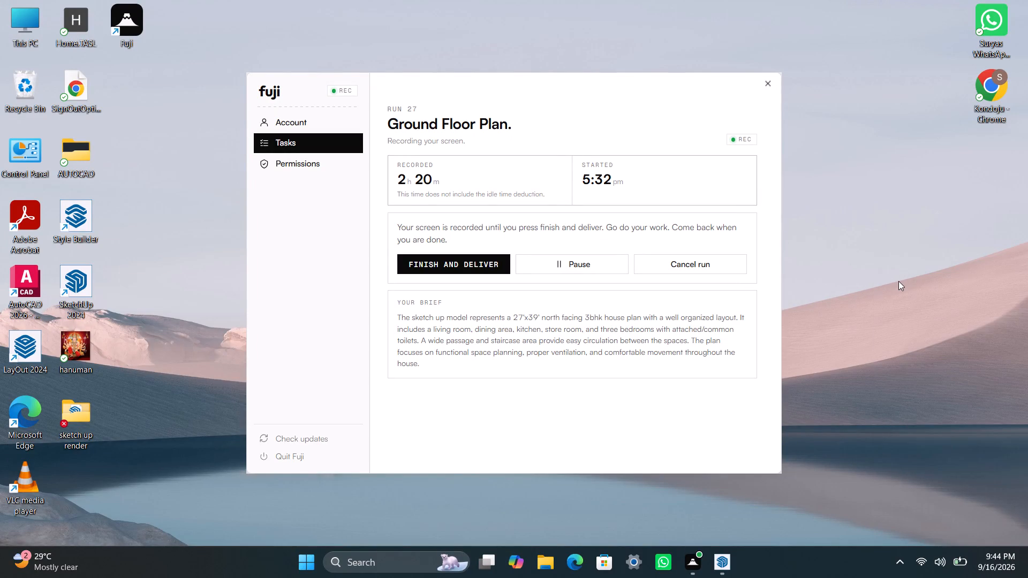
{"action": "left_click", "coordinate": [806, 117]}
Switch to the SketchUp house model and minimise the Chaos Cosmos Browser.
{"action": "left_click", "coordinate": [716, 577]}
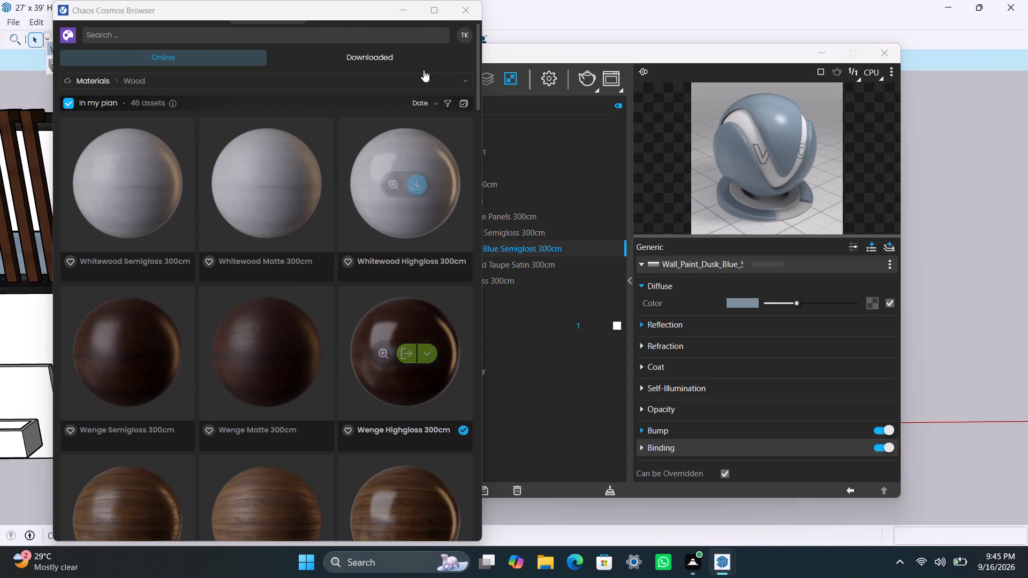
{"action": "left_click", "coordinate": [402, 3]}
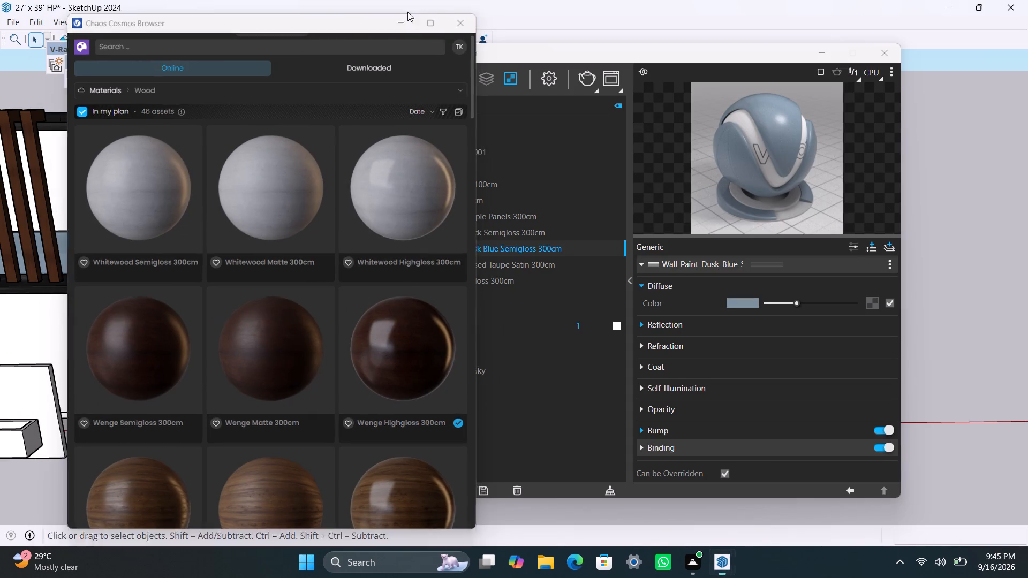
Apply Wall Paint Poised Taupe Satin 300cm to the whole compound wall and fit its cubic texture projection to the bounding box.
{"action": "triple_click", "coordinate": [293, 389]}
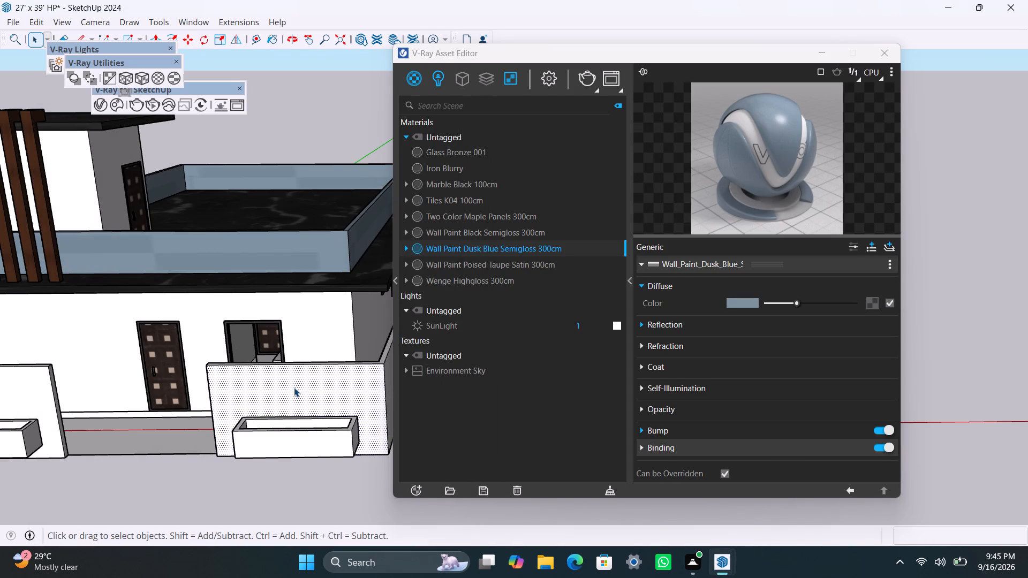
{"action": "double_click", "coordinate": [296, 387]}
{"action": "scroll", "coordinate": [237, 416], "scroll_direction": "down", "scroll_amount": 4}
{"action": "scroll", "coordinate": [179, 428], "scroll_direction": "down", "scroll_amount": 3}
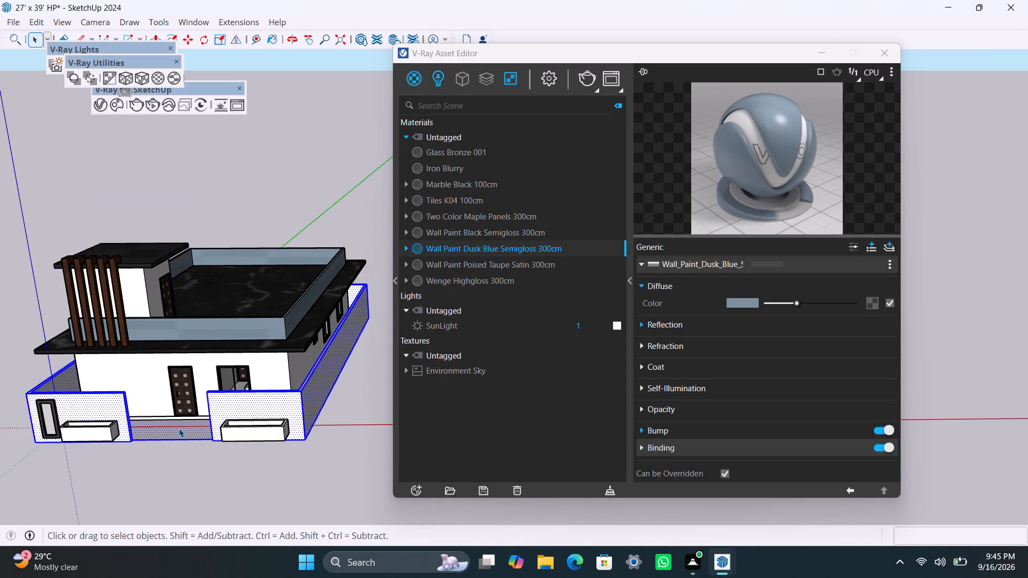
{"action": "middle_click_drag", "start_coordinate": [180, 430], "coordinate": [253, 465]}
{"action": "scroll", "coordinate": [253, 466], "scroll_direction": "up", "scroll_amount": 1}
{"action": "left_click", "coordinate": [251, 462], "text": "shift"}
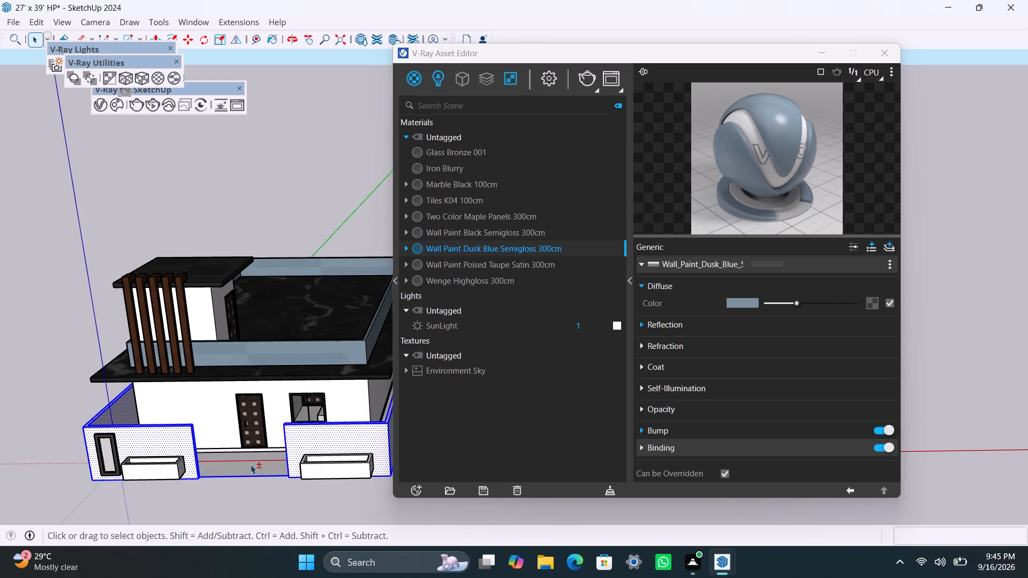
{"action": "left_click", "coordinate": [474, 264]}
{"action": "right_click", "coordinate": [474, 264]}
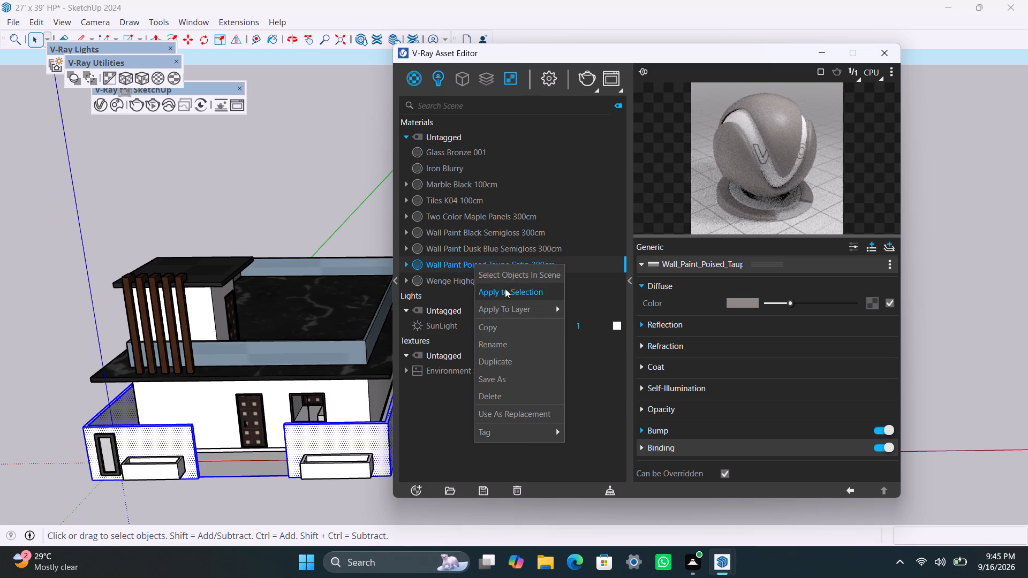
{"action": "left_click", "coordinate": [505, 290]}
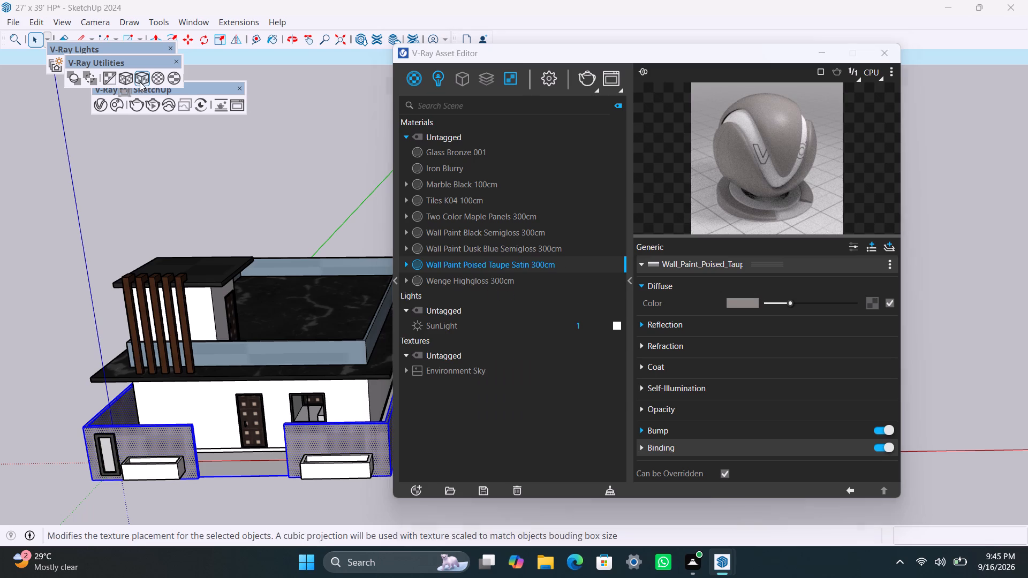
{"action": "left_click", "coordinate": [140, 82]}
{"action": "left_click", "coordinate": [296, 212]}
Apply Wall Paint Dusk Blue Semigloss 300cm to the house's front wall face and fit its cubic texture projection.
{"action": "scroll", "coordinate": [223, 438], "scroll_direction": "up", "scroll_amount": 1}
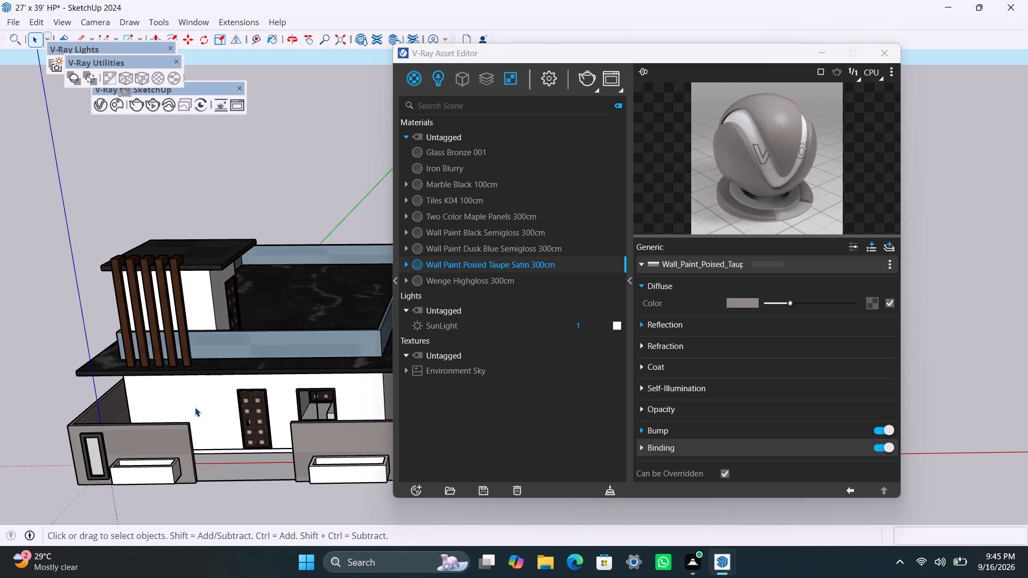
{"action": "left_click", "coordinate": [195, 407]}
{"action": "triple_click", "coordinate": [195, 404]}
{"action": "left_click", "coordinate": [196, 403]}
{"action": "scroll", "coordinate": [209, 408], "scroll_direction": "up", "scroll_amount": 2}
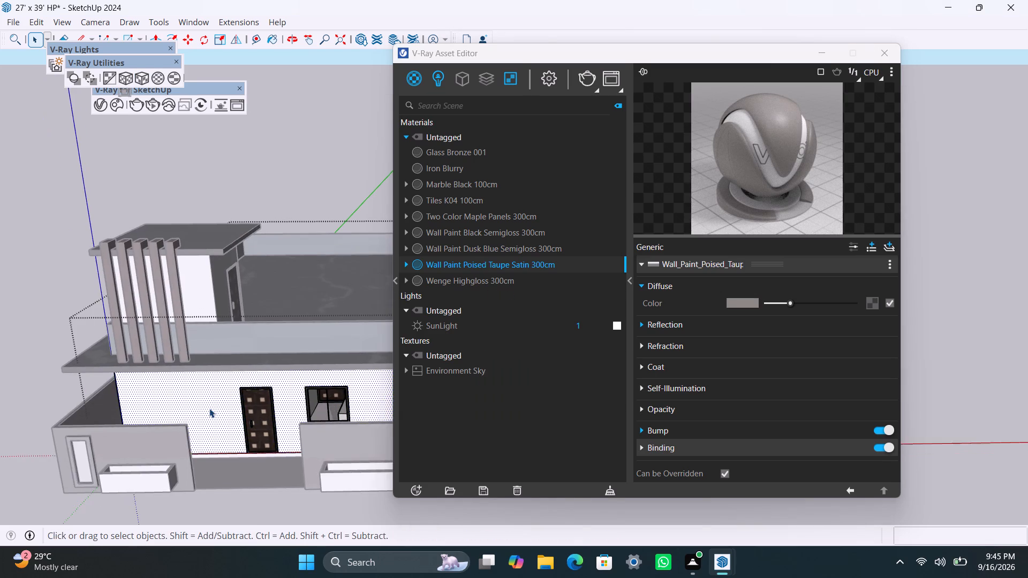
{"action": "scroll", "coordinate": [209, 408], "scroll_direction": "up", "scroll_amount": 1}
{"action": "left_click", "coordinate": [458, 251]}
{"action": "right_click", "coordinate": [458, 251]}
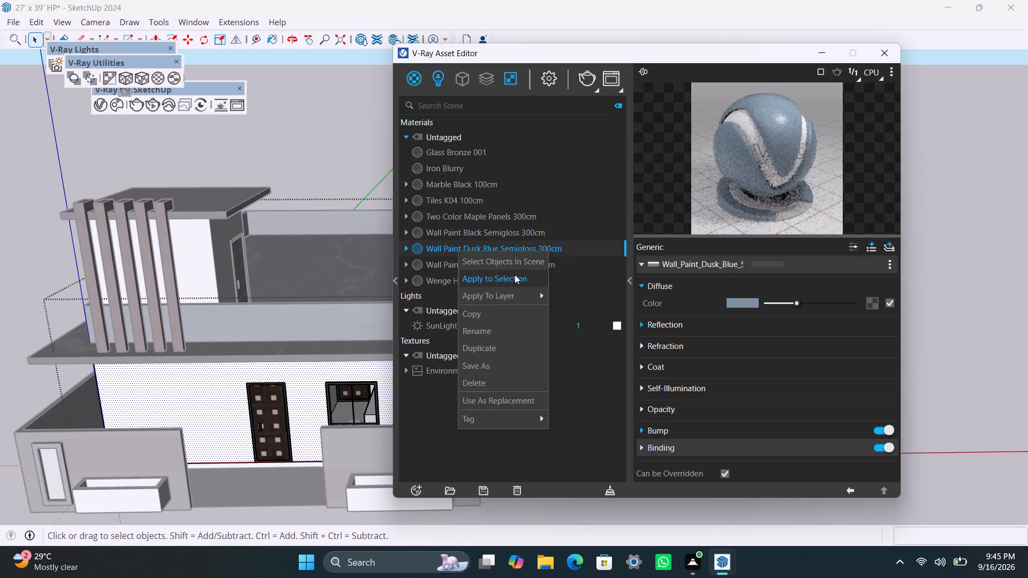
{"action": "left_click", "coordinate": [515, 275]}
{"action": "left_click", "coordinate": [141, 75]}
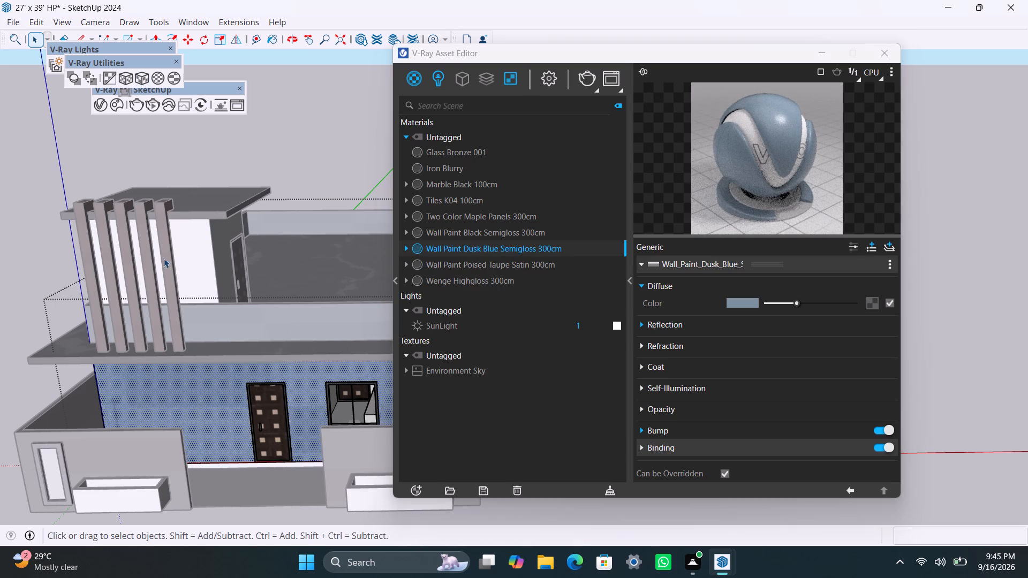
Apply Wall Paint Dusk Blue Semigloss 300cm to the long side wall adjoining the front window, with fitted cubic texture projection.
{"action": "scroll", "coordinate": [214, 346], "scroll_direction": "down", "scroll_amount": 7}
{"action": "middle_click_drag", "start_coordinate": [293, 377], "coordinate": [59, 371]}
{"action": "scroll", "coordinate": [234, 353], "scroll_direction": "down", "scroll_amount": 3}
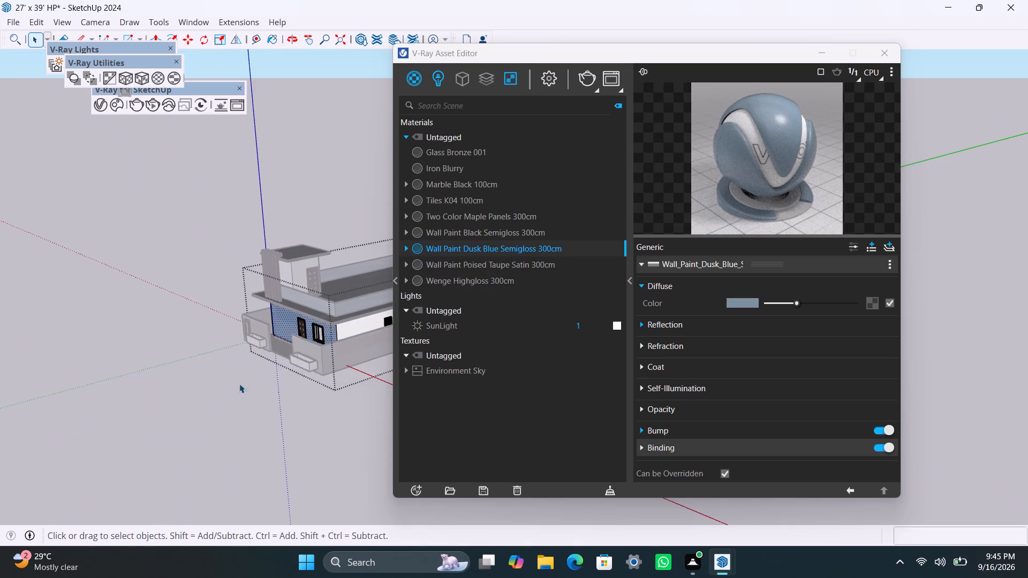
{"action": "middle_click_drag", "start_coordinate": [241, 384], "coordinate": [99, 418]}
{"action": "scroll", "coordinate": [288, 359], "scroll_direction": "up", "scroll_amount": 6}
{"action": "left_click", "coordinate": [205, 361]}
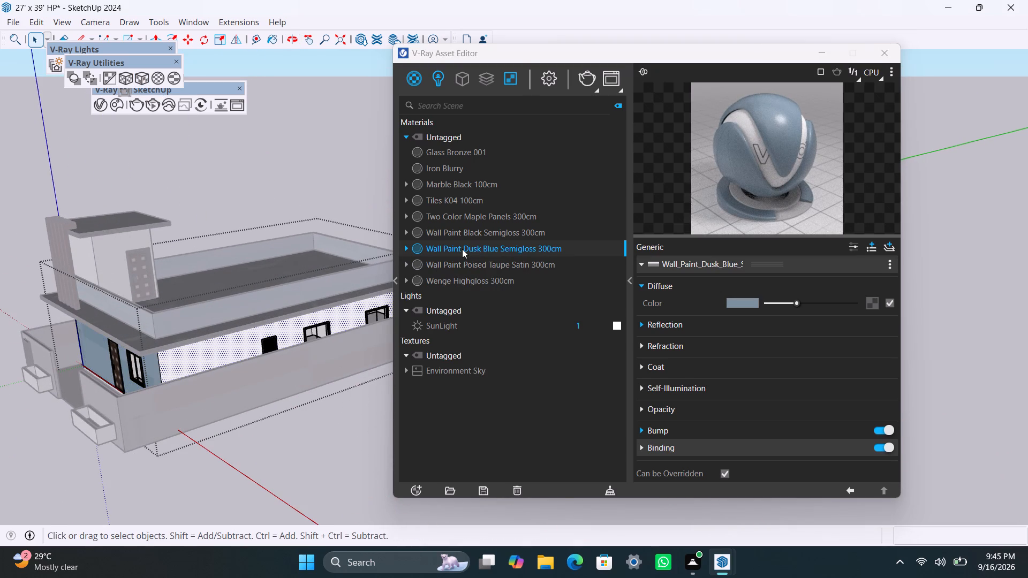
{"action": "right_click", "coordinate": [462, 248]}
{"action": "left_click", "coordinate": [490, 275]}
{"action": "left_click", "coordinate": [140, 75]}
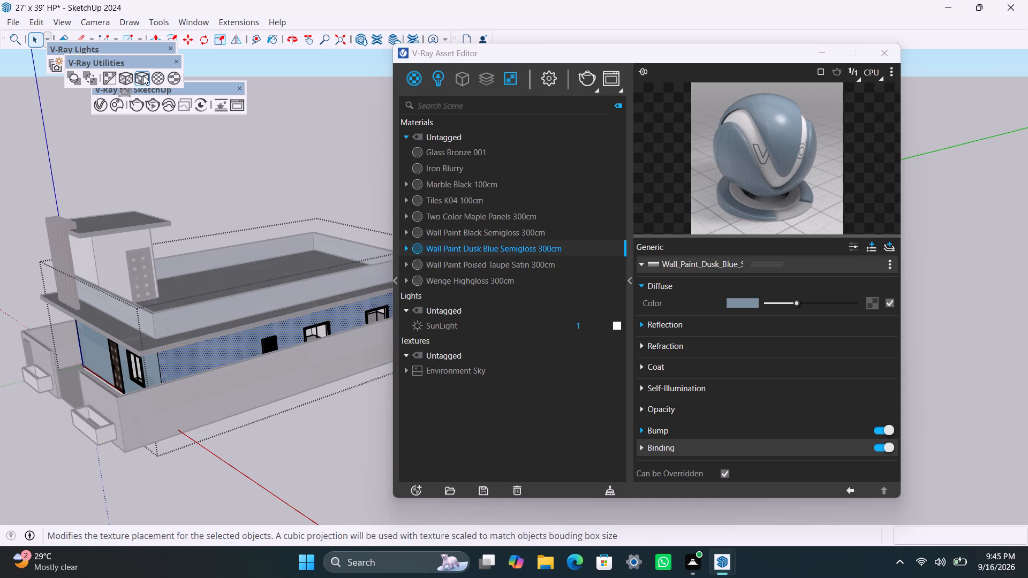
Apply Wall Paint Dusk Blue Semigloss 300cm to the house's rear wall face and fit its cubic texture projection.
{"action": "scroll", "coordinate": [296, 404], "scroll_direction": "down", "scroll_amount": 4}
{"action": "middle_click_drag", "start_coordinate": [301, 429], "coordinate": [144, 440]}
{"action": "scroll", "coordinate": [201, 376], "scroll_direction": "down", "scroll_amount": 5}
{"action": "middle_click_drag", "start_coordinate": [337, 377], "coordinate": [167, 440], "text": "shift"}
{"action": "scroll", "coordinate": [235, 397], "scroll_direction": "up", "scroll_amount": 3}
{"action": "middle_click_drag", "start_coordinate": [235, 397], "coordinate": [86, 405]}
{"action": "scroll", "coordinate": [235, 335], "scroll_direction": "up", "scroll_amount": 11}
{"action": "left_click", "coordinate": [274, 318]}
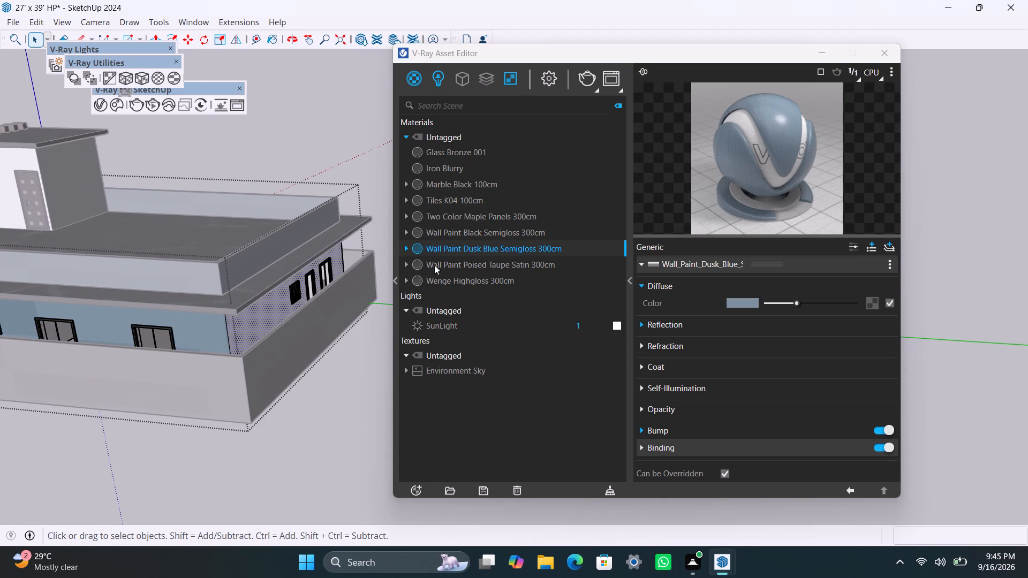
{"action": "right_click", "coordinate": [465, 252]}
{"action": "left_click", "coordinate": [493, 279]}
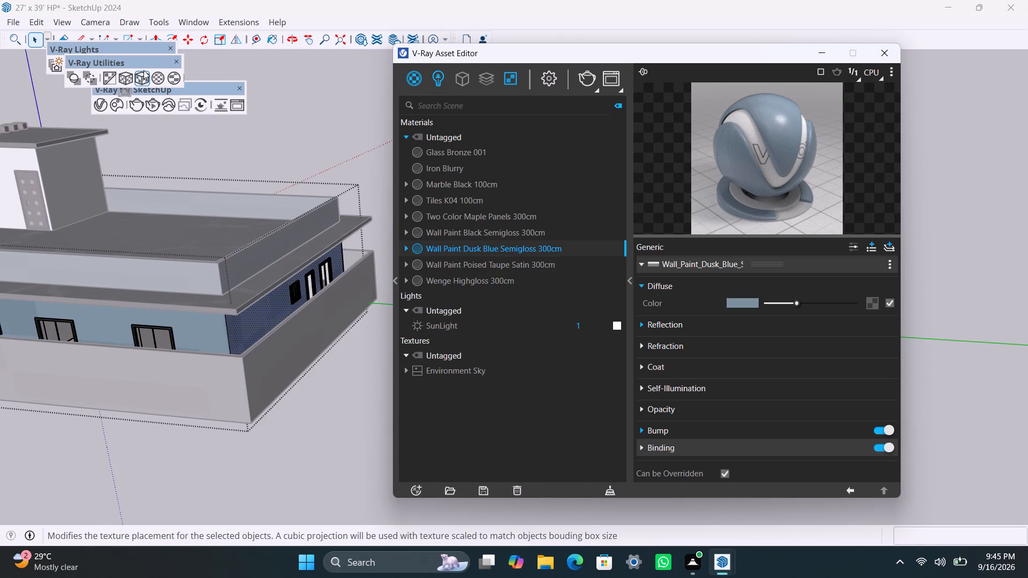
{"action": "left_click_drag", "start_coordinate": [145, 70], "coordinate": [146, 76]}
Apply Wall Paint Dusk Blue Semigloss 300cm to the remaining long side wall, fit its cubic projection, and leave the group.
{"action": "scroll", "coordinate": [240, 328], "scroll_direction": "down", "scroll_amount": 14}
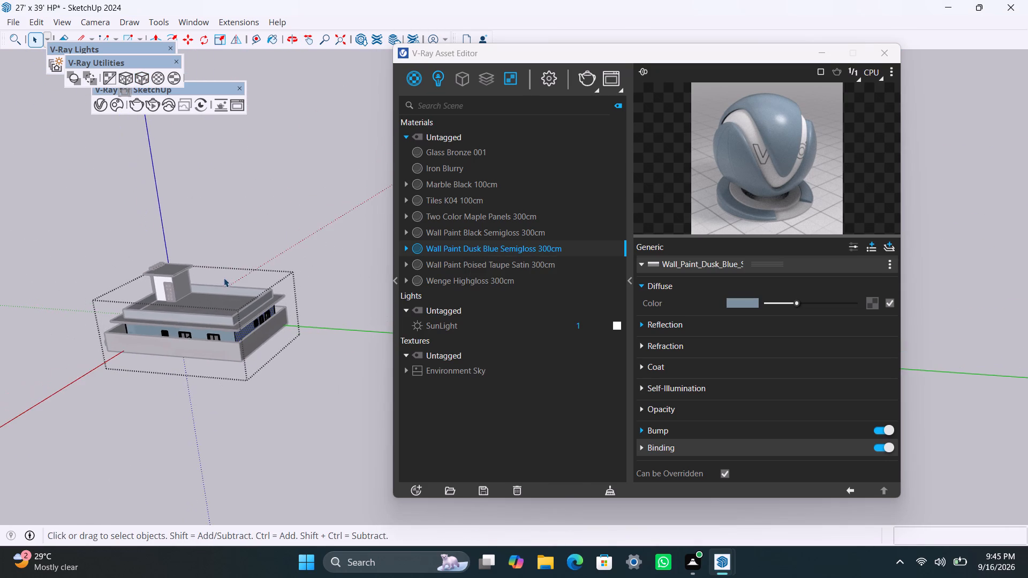
{"action": "middle_click_drag", "start_coordinate": [247, 271], "coordinate": [56, 437]}
{"action": "scroll", "coordinate": [231, 301], "scroll_direction": "up", "scroll_amount": 3}
{"action": "middle_click_drag", "start_coordinate": [376, 257], "coordinate": [198, 378], "text": "shift"}
{"action": "scroll", "coordinate": [221, 299], "scroll_direction": "up", "scroll_amount": 2}
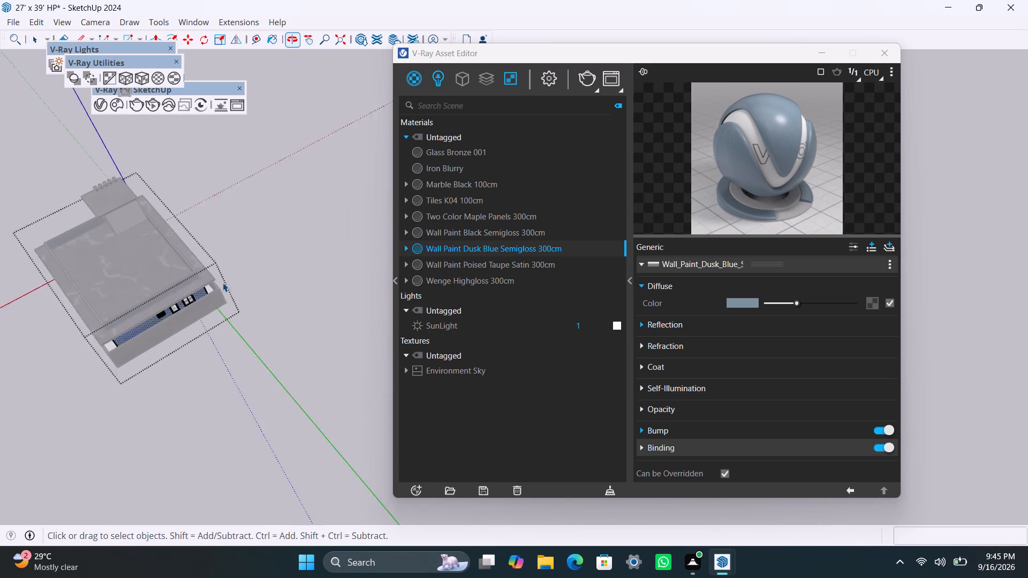
{"action": "scroll", "coordinate": [223, 283], "scroll_direction": "up", "scroll_amount": 2}
{"action": "middle_click_drag", "start_coordinate": [292, 254], "coordinate": [19, 280]}
{"action": "scroll", "coordinate": [183, 208], "scroll_direction": "up", "scroll_amount": 2}
{"action": "middle_click_drag", "start_coordinate": [239, 231], "coordinate": [118, 414], "text": "shift"}
{"action": "scroll", "coordinate": [271, 328], "scroll_direction": "up", "scroll_amount": 4}
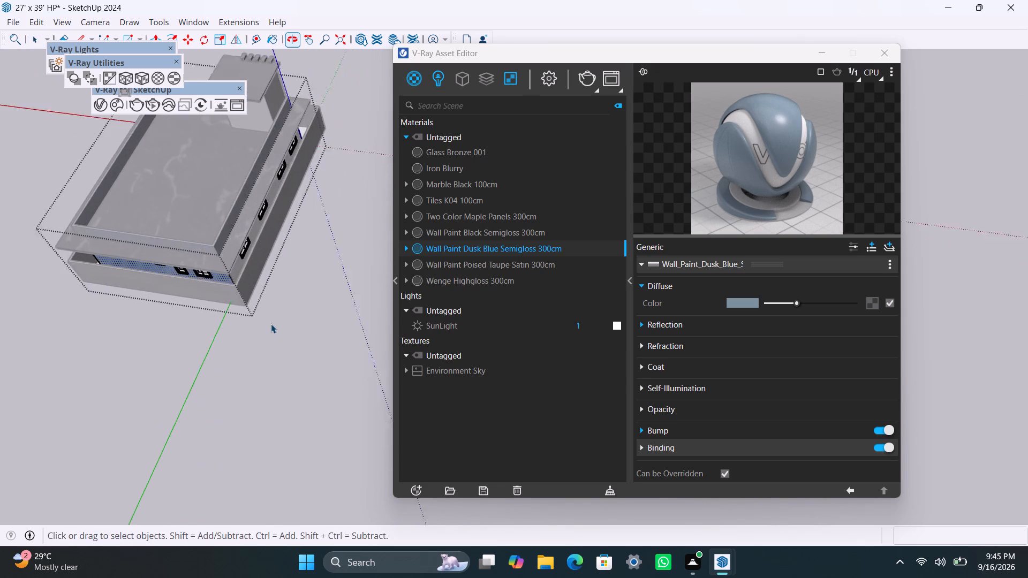
{"action": "middle_click_drag", "start_coordinate": [262, 308], "coordinate": [176, 254]}
{"action": "scroll", "coordinate": [232, 200], "scroll_direction": "up", "scroll_amount": 6}
{"action": "left_click", "coordinate": [259, 181]}
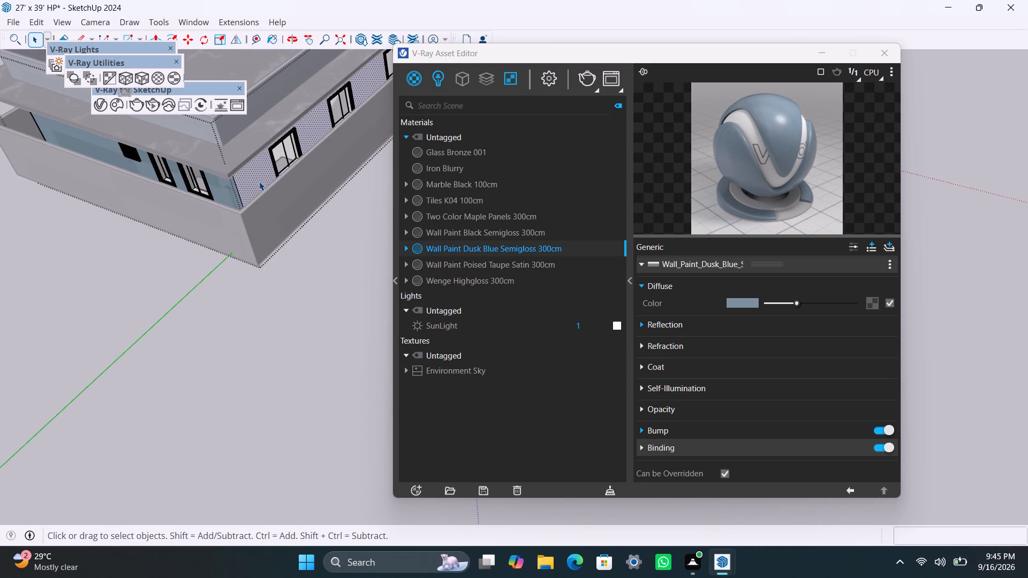
{"action": "right_click", "coordinate": [482, 247]}
{"action": "left_click", "coordinate": [523, 272]}
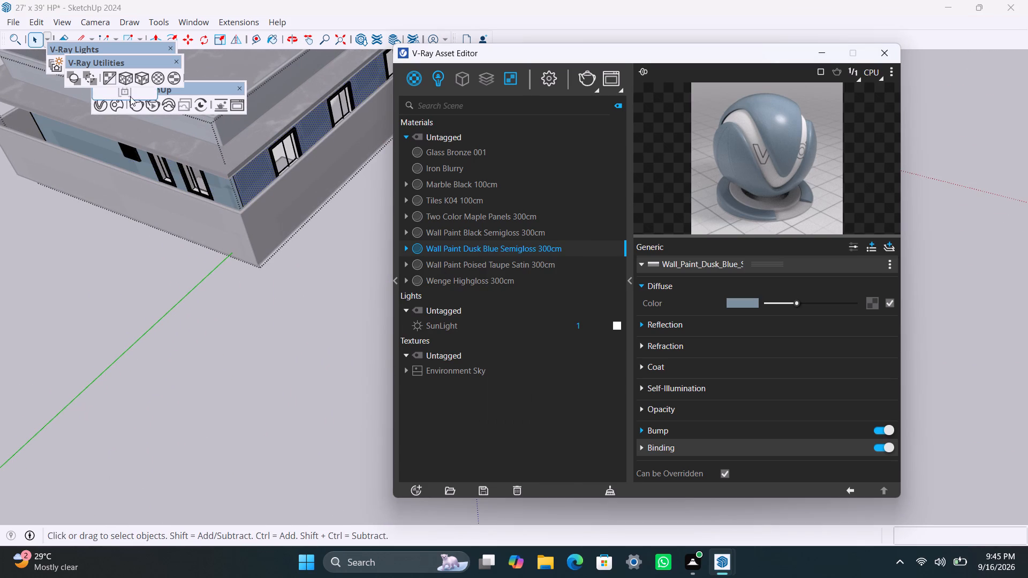
{"action": "left_click", "coordinate": [143, 82]}
{"action": "left_click", "coordinate": [279, 362]}
Apply Wall Paint Poised Taupe Satin 300cm to the rooftop staircase room's rear wall and fit its cubic texture projection.
{"action": "scroll", "coordinate": [223, 287], "scroll_direction": "down", "scroll_amount": 4}
{"action": "middle_click_drag", "start_coordinate": [239, 272], "coordinate": [238, 336]}
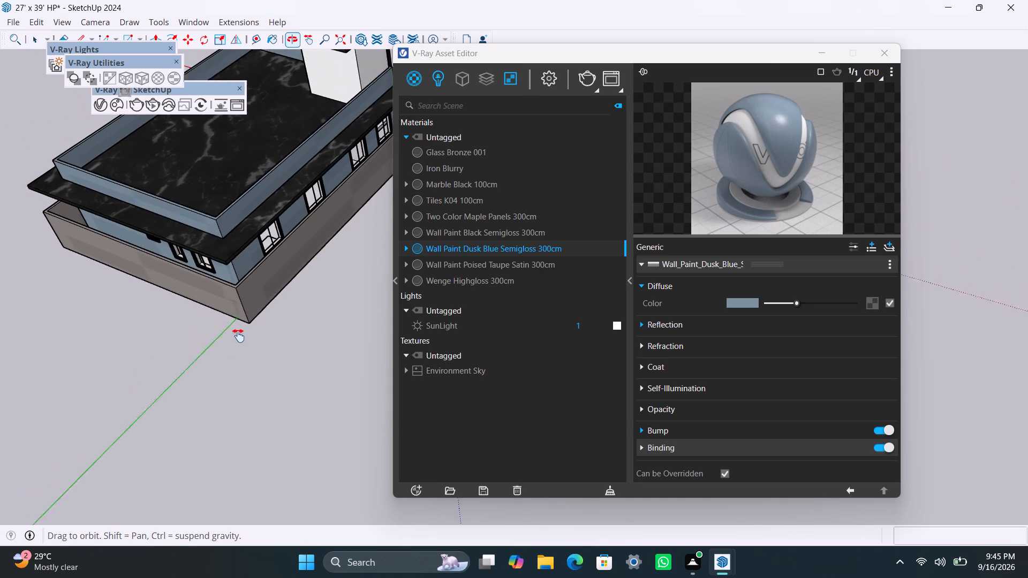
{"action": "middle_click_drag", "start_coordinate": [238, 336], "coordinate": [212, 467]}
{"action": "scroll", "coordinate": [287, 333], "scroll_direction": "up", "scroll_amount": 2}
{"action": "left_click", "coordinate": [319, 187]}
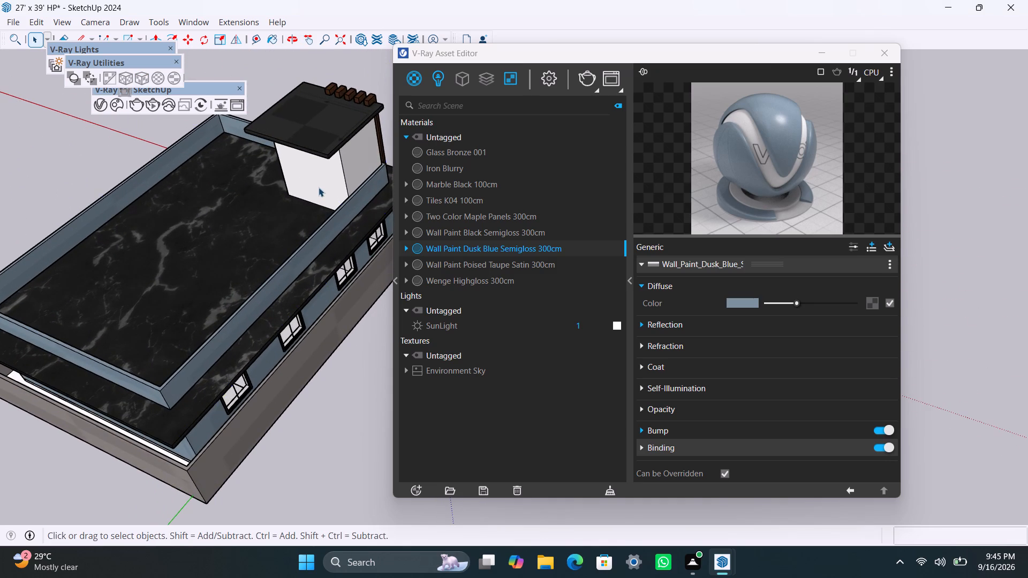
{"action": "triple_click", "coordinate": [319, 185]}
{"action": "double_click", "coordinate": [329, 184]}
{"action": "double_click", "coordinate": [324, 176]}
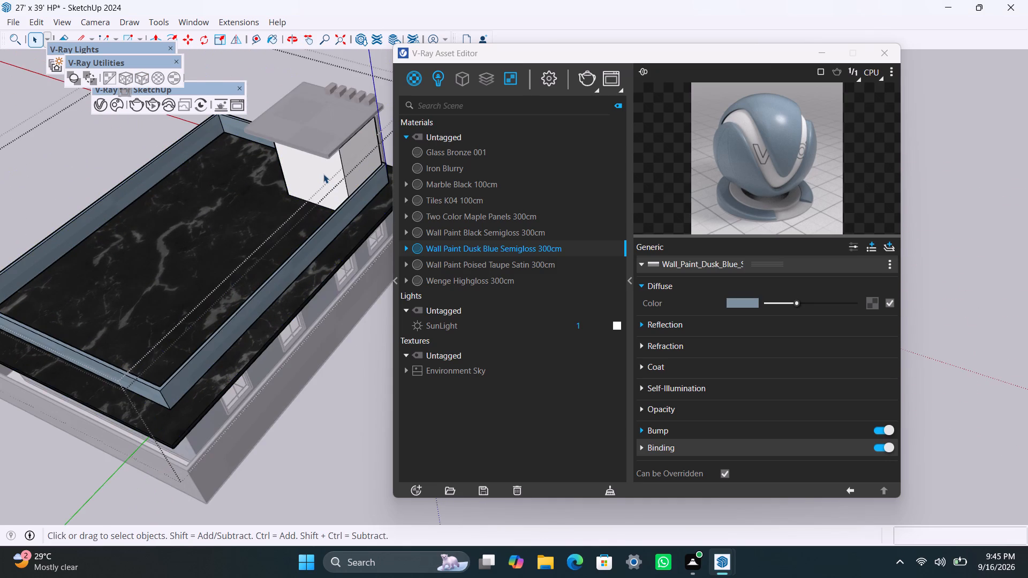
{"action": "left_click", "coordinate": [323, 174]}
{"action": "scroll", "coordinate": [323, 175], "scroll_direction": "up", "scroll_amount": 3}
{"action": "left_click", "coordinate": [323, 176]}
{"action": "scroll", "coordinate": [331, 182], "scroll_direction": "up", "scroll_amount": 2}
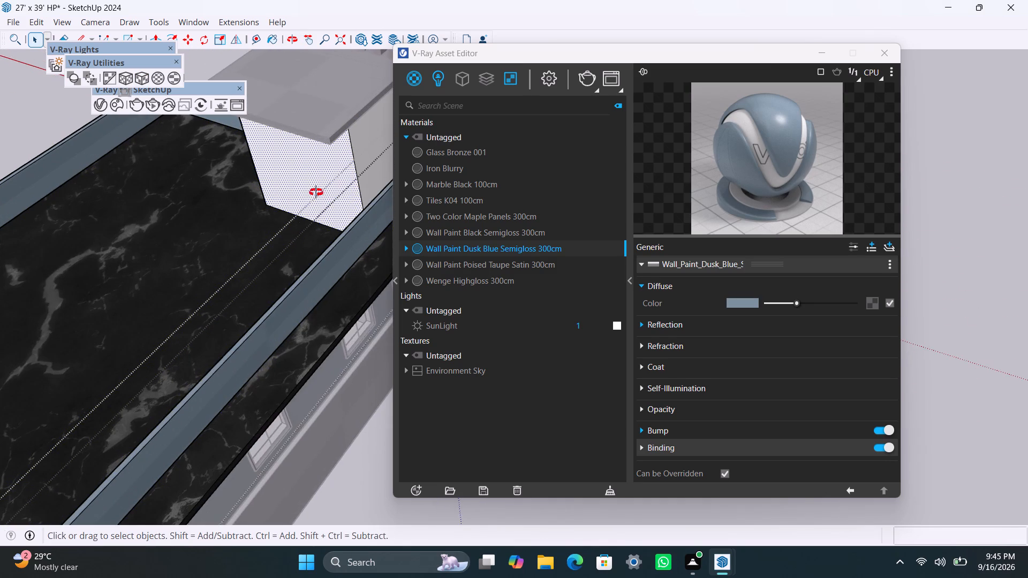
{"action": "middle_click_drag", "start_coordinate": [316, 192], "coordinate": [387, 204]}
{"action": "left_click", "coordinate": [469, 263]}
{"action": "right_click", "coordinate": [472, 266]}
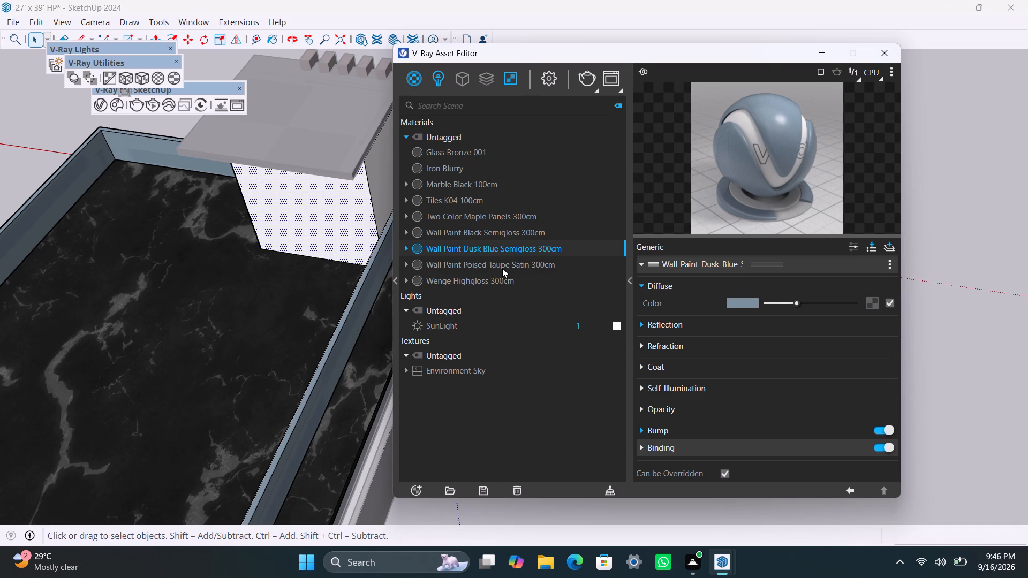
{"action": "left_click", "coordinate": [502, 268]}
{"action": "right_click", "coordinate": [502, 268]}
{"action": "left_click", "coordinate": [530, 296]}
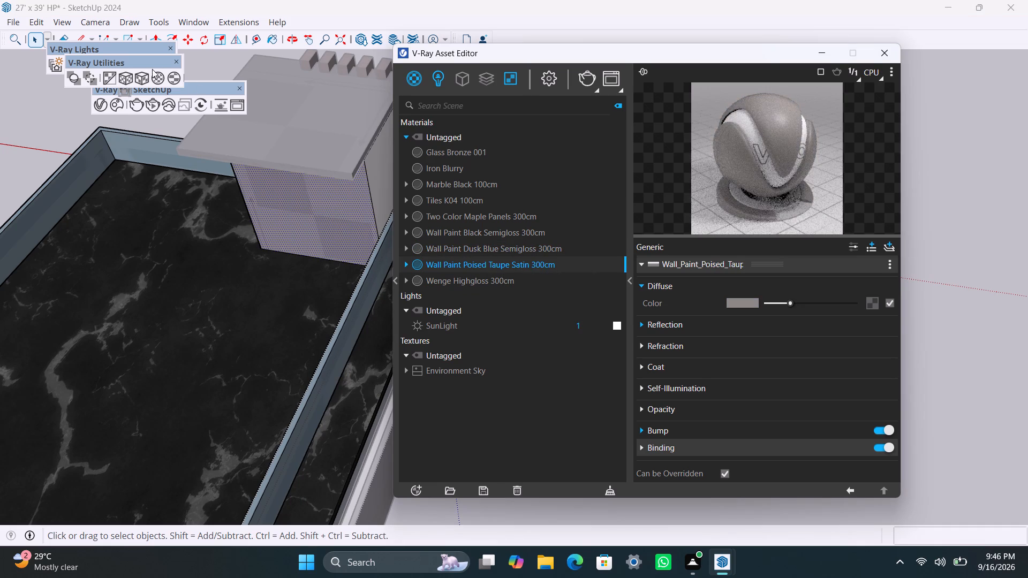
{"action": "left_click", "coordinate": [145, 75]}
Apply Wall Paint Poised Taupe Satin 300cm to the staircase room's adjoining outer side wall, with fitted cubic texture projection.
{"action": "scroll", "coordinate": [231, 323], "scroll_direction": "down", "scroll_amount": 2}
{"action": "middle_click_drag", "start_coordinate": [229, 338], "coordinate": [153, 363], "text": "shift"}
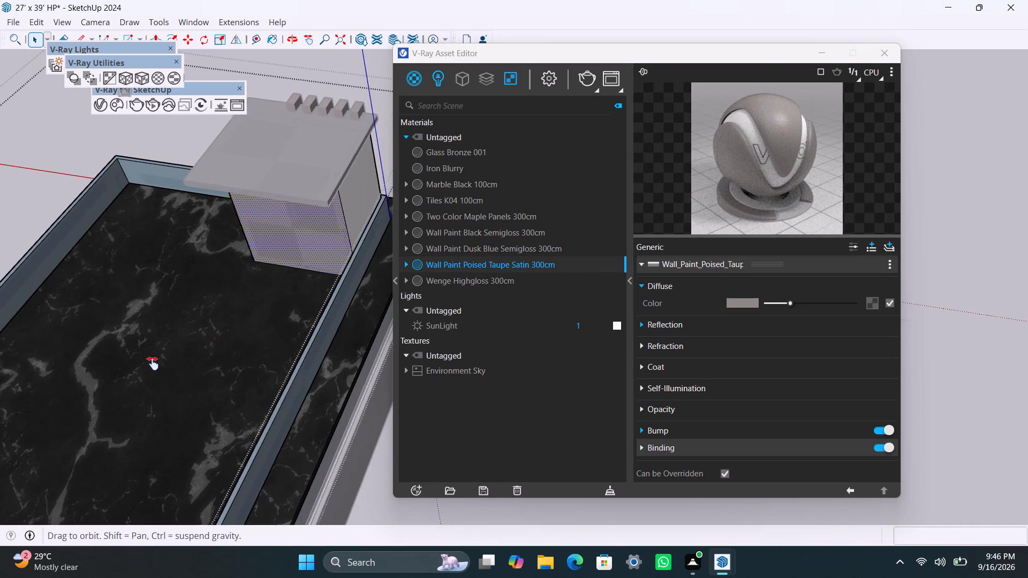
{"action": "middle_click_drag", "start_coordinate": [153, 363], "coordinate": [150, 364], "text": "shift"}
{"action": "scroll", "coordinate": [276, 241], "scroll_direction": "up", "scroll_amount": 2}
{"action": "left_click", "coordinate": [275, 209]}
{"action": "right_click", "coordinate": [437, 265]}
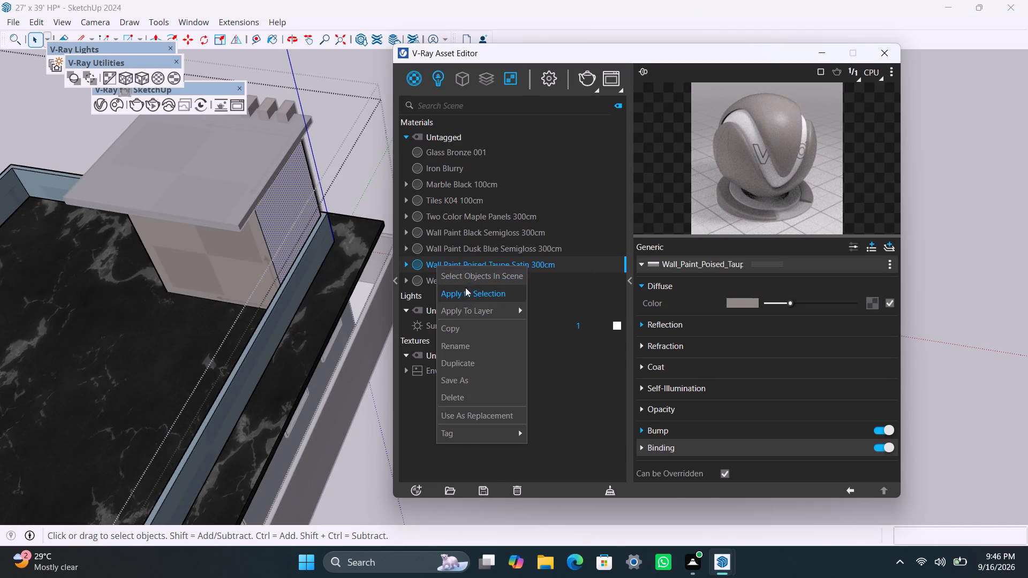
{"action": "left_click", "coordinate": [465, 287]}
{"action": "left_click", "coordinate": [147, 83]}
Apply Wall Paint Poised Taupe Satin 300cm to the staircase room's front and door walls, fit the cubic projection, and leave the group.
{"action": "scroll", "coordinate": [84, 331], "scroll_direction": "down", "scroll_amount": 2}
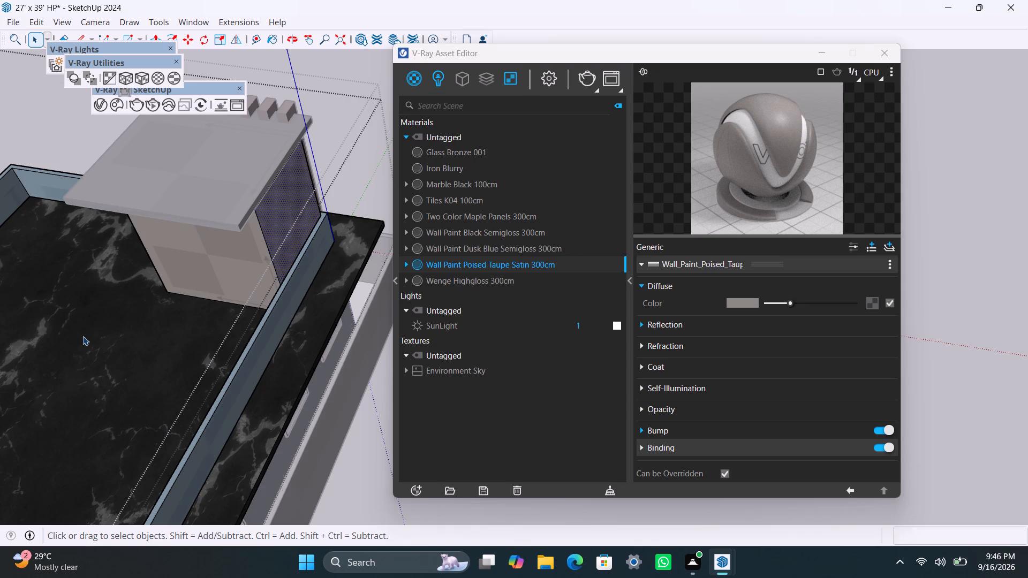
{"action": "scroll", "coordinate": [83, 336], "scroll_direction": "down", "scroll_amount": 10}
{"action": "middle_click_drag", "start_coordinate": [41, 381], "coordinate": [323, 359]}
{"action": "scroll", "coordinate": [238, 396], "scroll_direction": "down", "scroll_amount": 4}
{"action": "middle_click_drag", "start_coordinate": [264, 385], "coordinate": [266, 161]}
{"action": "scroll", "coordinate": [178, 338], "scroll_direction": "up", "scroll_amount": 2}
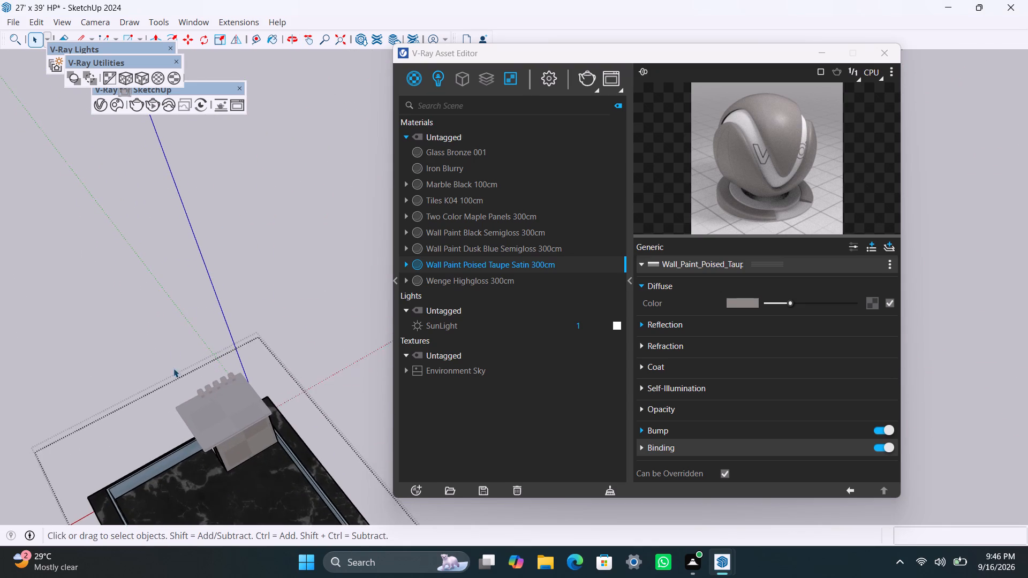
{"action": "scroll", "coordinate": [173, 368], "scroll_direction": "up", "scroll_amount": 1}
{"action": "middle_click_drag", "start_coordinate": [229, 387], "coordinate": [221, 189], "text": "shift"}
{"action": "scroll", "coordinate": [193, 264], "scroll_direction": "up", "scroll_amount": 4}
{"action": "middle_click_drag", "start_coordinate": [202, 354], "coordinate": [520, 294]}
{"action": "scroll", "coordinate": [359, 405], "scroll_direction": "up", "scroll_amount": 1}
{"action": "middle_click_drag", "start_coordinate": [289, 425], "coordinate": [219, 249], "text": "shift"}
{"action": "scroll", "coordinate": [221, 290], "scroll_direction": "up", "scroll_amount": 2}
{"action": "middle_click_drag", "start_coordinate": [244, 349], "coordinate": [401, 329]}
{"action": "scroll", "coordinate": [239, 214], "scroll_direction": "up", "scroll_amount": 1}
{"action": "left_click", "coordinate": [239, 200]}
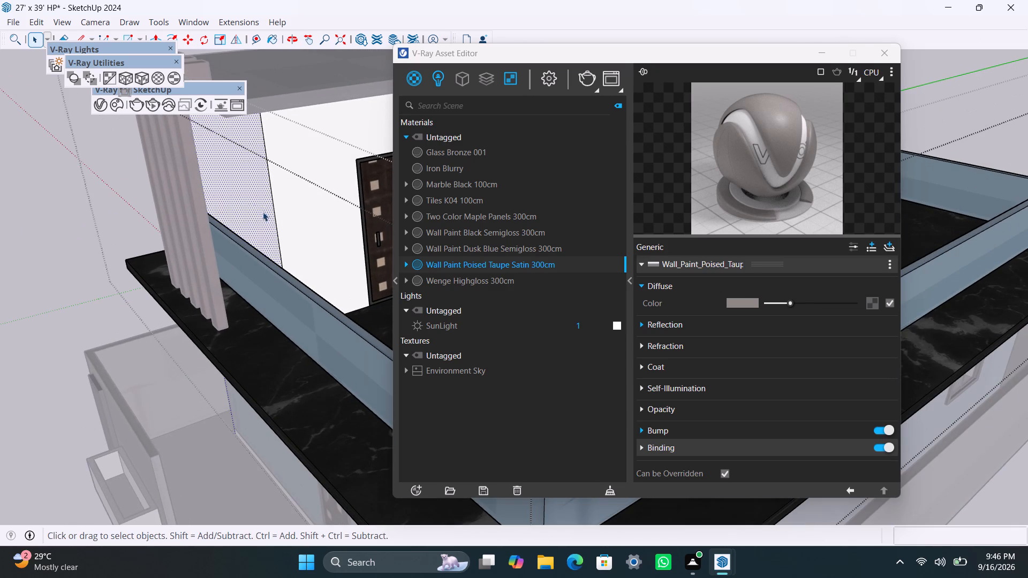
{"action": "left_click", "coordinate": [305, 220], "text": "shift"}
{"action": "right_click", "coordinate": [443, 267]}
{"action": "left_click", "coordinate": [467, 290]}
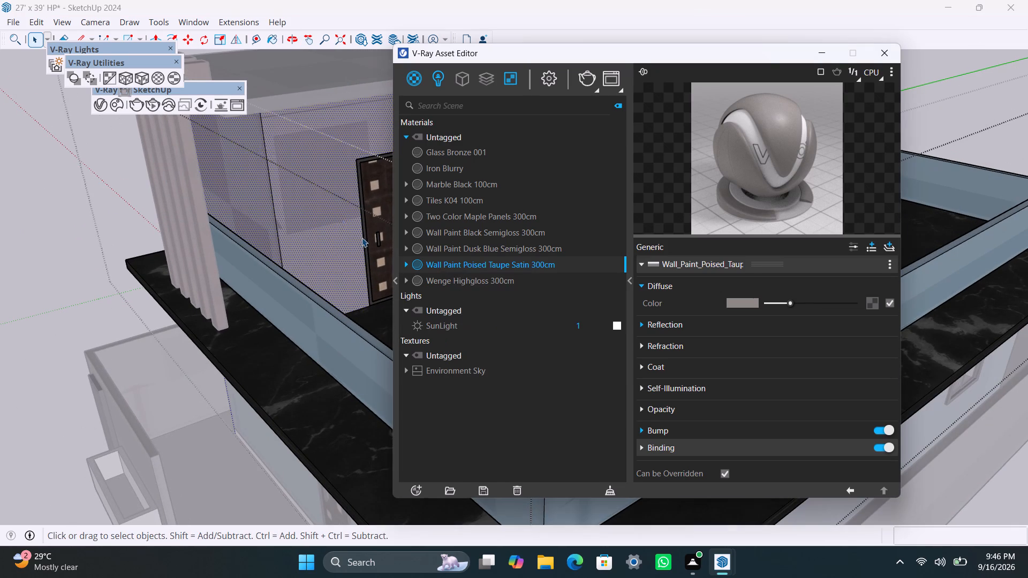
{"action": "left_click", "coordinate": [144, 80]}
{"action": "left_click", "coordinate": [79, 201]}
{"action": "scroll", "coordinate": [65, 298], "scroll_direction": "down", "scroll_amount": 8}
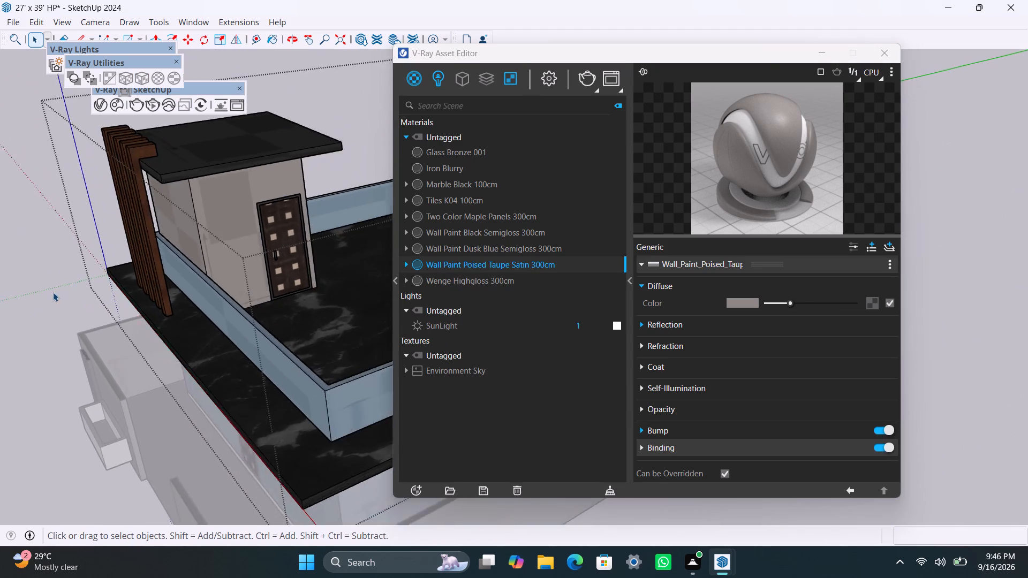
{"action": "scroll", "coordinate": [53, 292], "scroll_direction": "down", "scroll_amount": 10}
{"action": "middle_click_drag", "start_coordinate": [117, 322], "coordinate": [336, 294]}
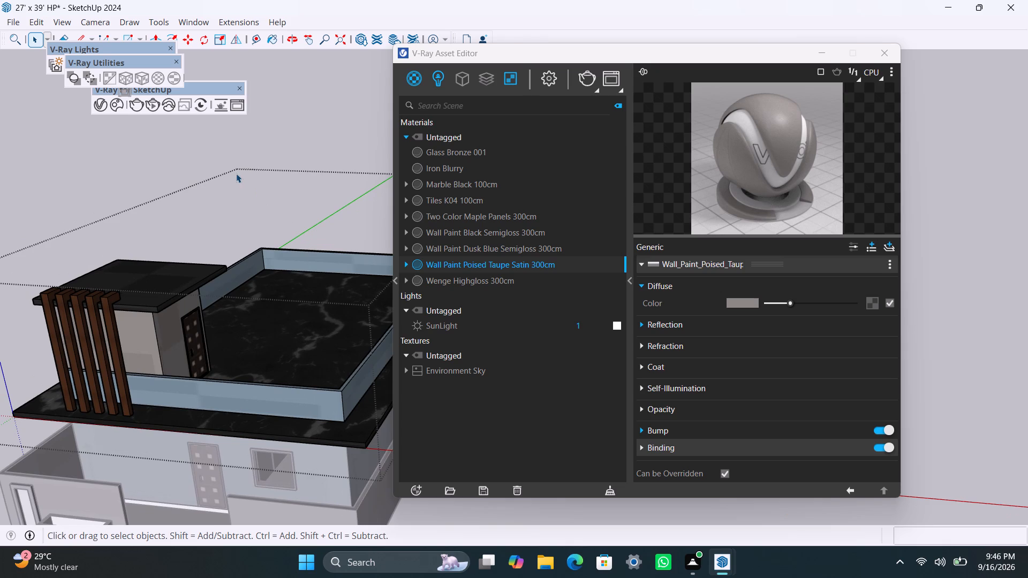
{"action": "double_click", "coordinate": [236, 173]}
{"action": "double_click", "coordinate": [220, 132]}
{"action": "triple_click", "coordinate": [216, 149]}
Examine the painted front of the house and select the white strip beneath the entrance door.
{"action": "scroll", "coordinate": [262, 233], "scroll_direction": "down", "scroll_amount": 4}
{"action": "middle_click_drag", "start_coordinate": [250, 288], "coordinate": [256, 283], "text": "shift"}
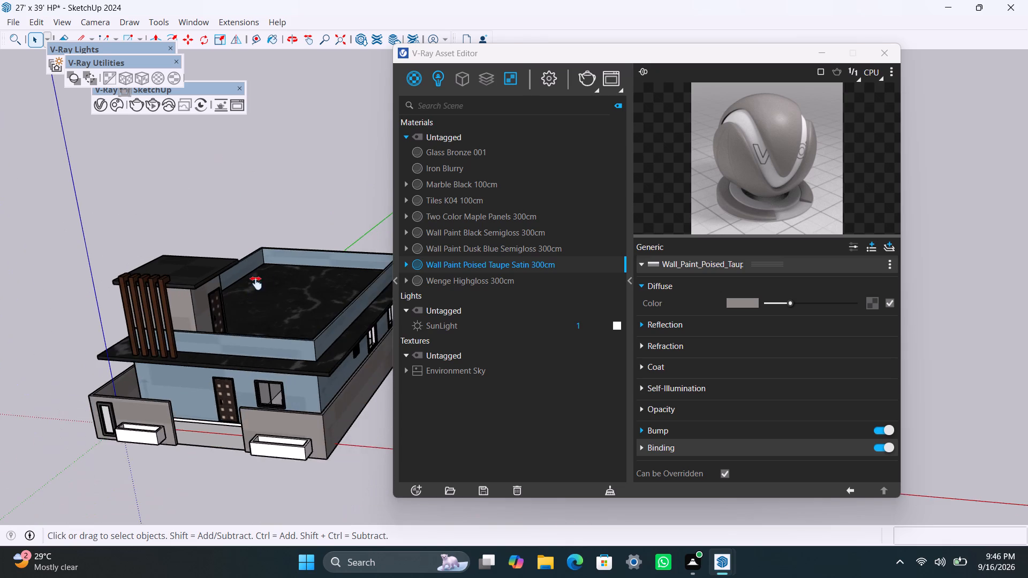
{"action": "middle_click_drag", "start_coordinate": [256, 283], "coordinate": [305, 240], "text": "shift"}
{"action": "scroll", "coordinate": [251, 341], "scroll_direction": "up", "scroll_amount": 3}
{"action": "middle_click_drag", "start_coordinate": [266, 413], "coordinate": [352, 416]}
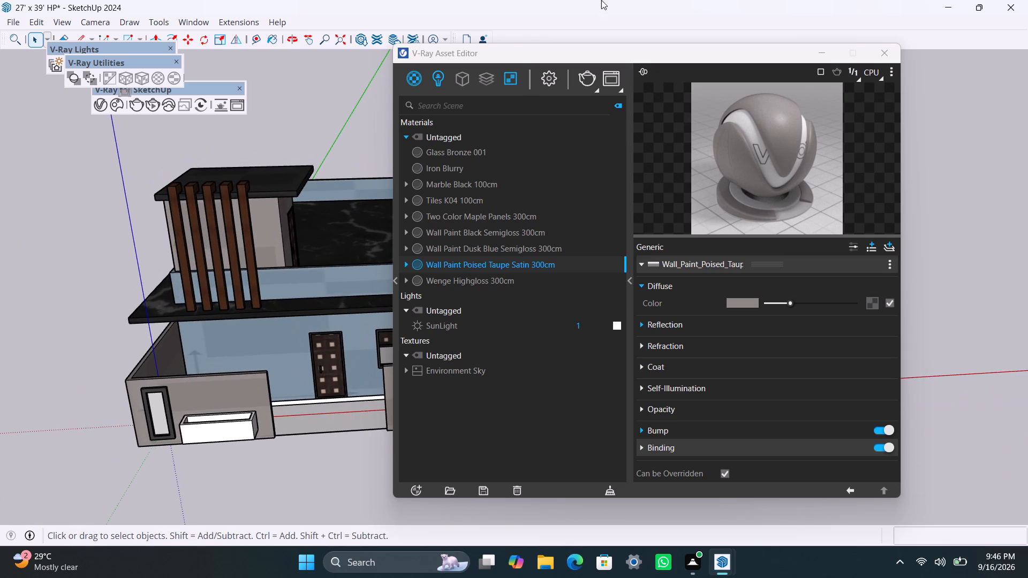
{"action": "scroll", "coordinate": [334, 569], "scroll_direction": "up", "scroll_amount": 2}
{"action": "scroll", "coordinate": [239, 438], "scroll_direction": "up", "scroll_amount": 2}
{"action": "scroll", "coordinate": [299, 423], "scroll_direction": "up", "scroll_amount": 5}
{"action": "left_click", "coordinate": [307, 392]}
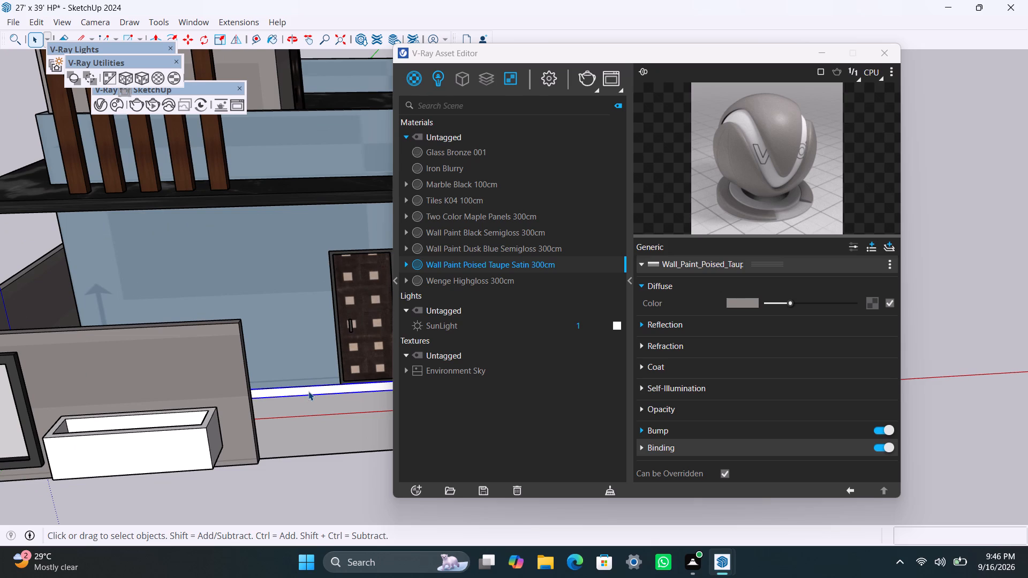
{"action": "scroll", "coordinate": [308, 391], "scroll_direction": "down", "scroll_amount": 2}
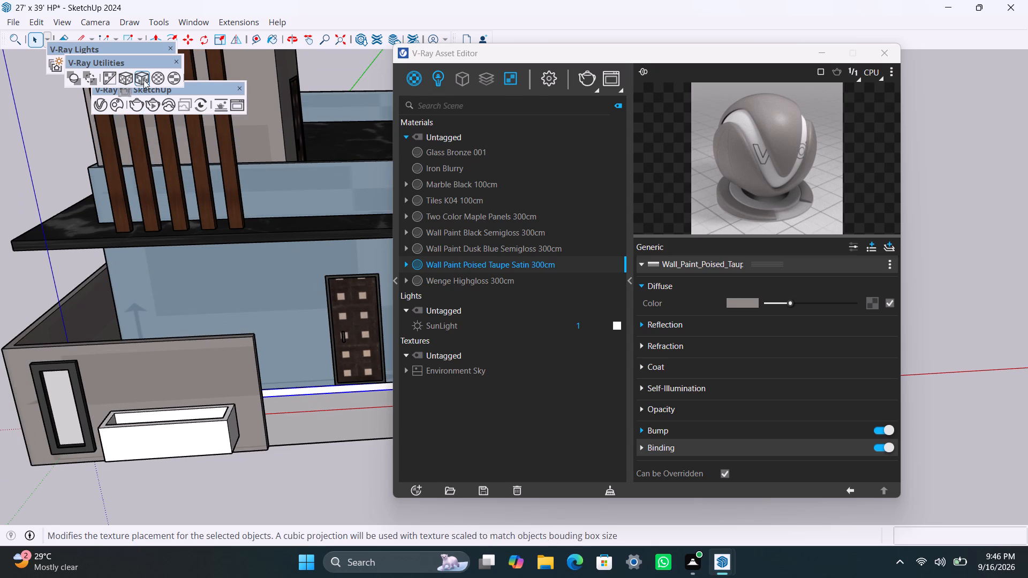
Search Chaos Cosmos for wall paints and import Wall Paint Bumpy 01 Ochre 100cm into the scene's materials.
{"action": "left_click", "coordinate": [123, 107]}
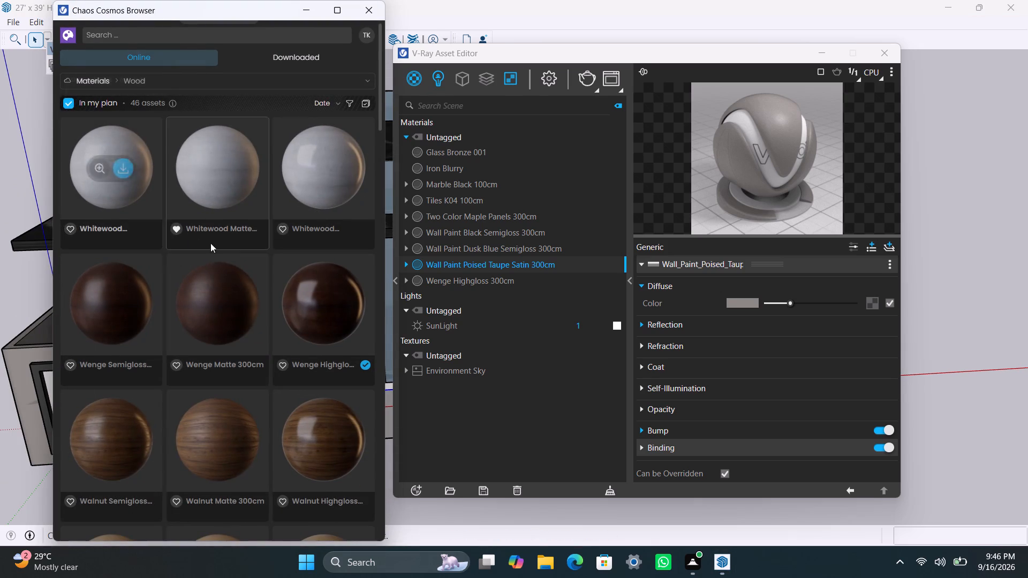
{"action": "scroll", "coordinate": [232, 441], "scroll_direction": "down", "scroll_amount": 12}
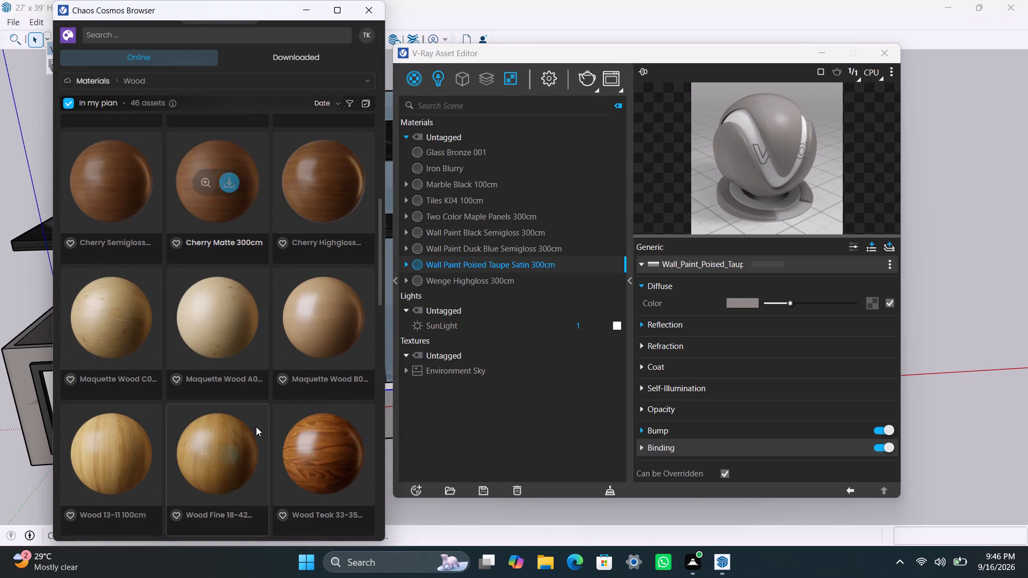
{"action": "scroll", "coordinate": [259, 413], "scroll_direction": "up", "scroll_amount": 6}
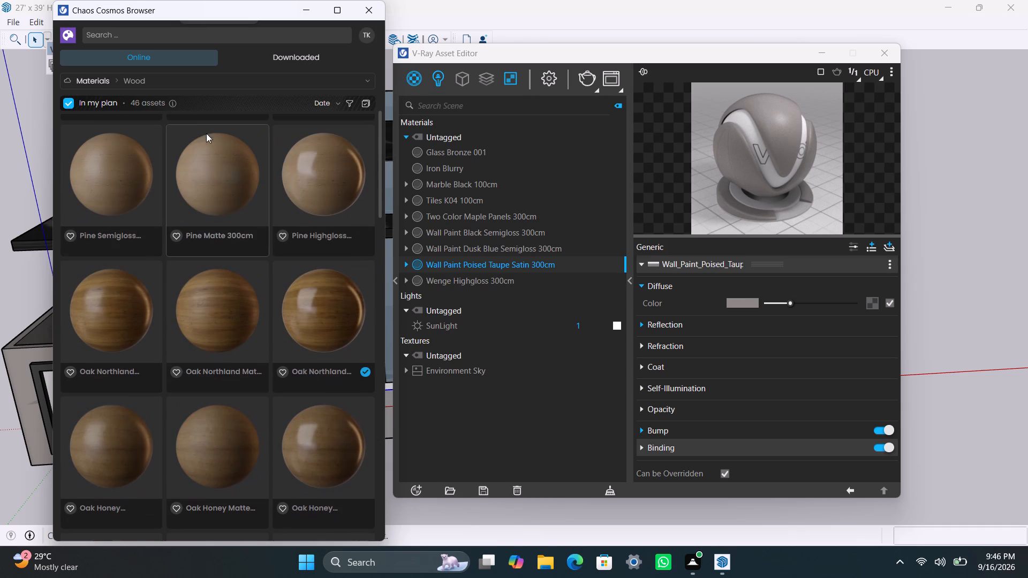
{"action": "left_click", "coordinate": [183, 32]}
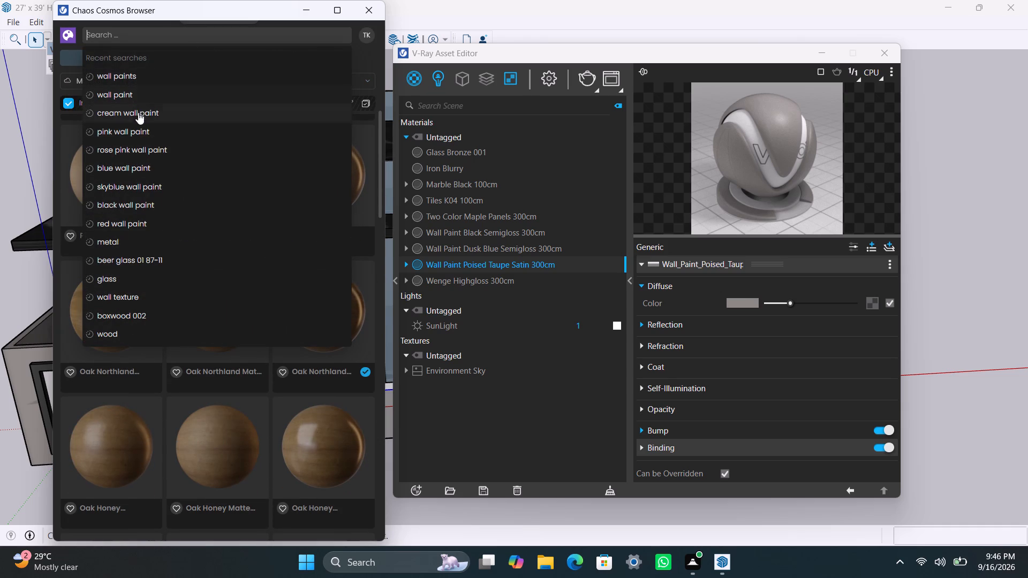
{"action": "left_click", "coordinate": [140, 76]}
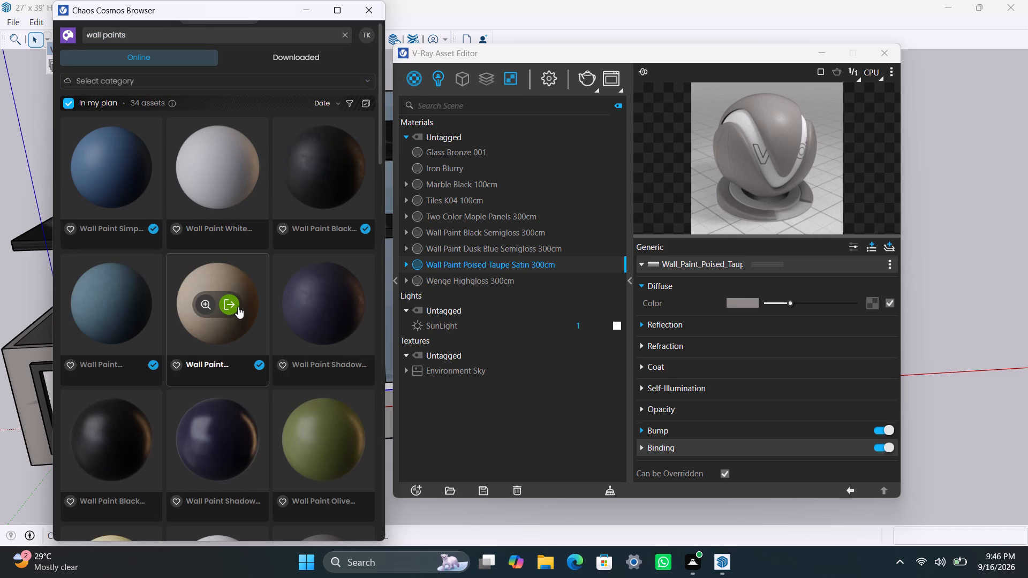
{"action": "scroll", "coordinate": [238, 307], "scroll_direction": "down", "scroll_amount": 4}
{"action": "scroll", "coordinate": [237, 309], "scroll_direction": "up", "scroll_amount": 4}
{"action": "left_click", "coordinate": [229, 305]}
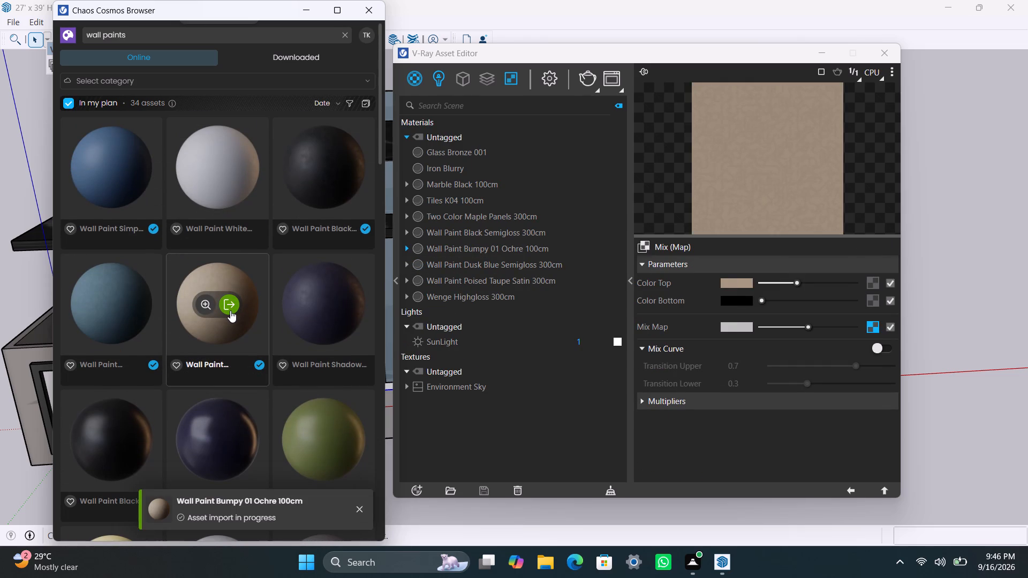
{"action": "left_click", "coordinate": [443, 249]}
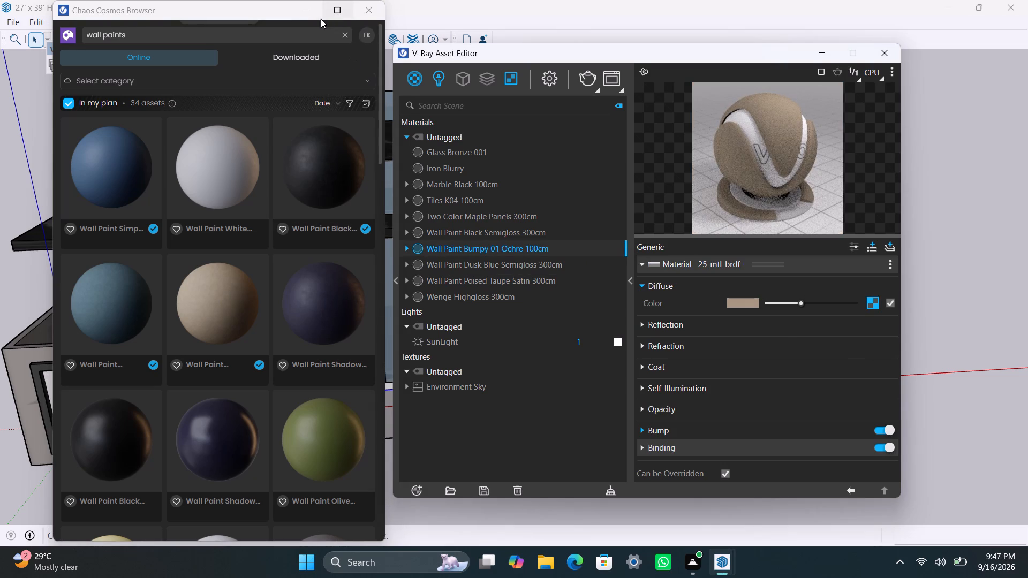
{"action": "left_click", "coordinate": [316, 14]}
Apply Wall Paint Bumpy 01 Ochre 100cm to the compound wall section with the planter and slit window, fitting its cubic texture projection.
{"action": "double_click", "coordinate": [182, 388]}
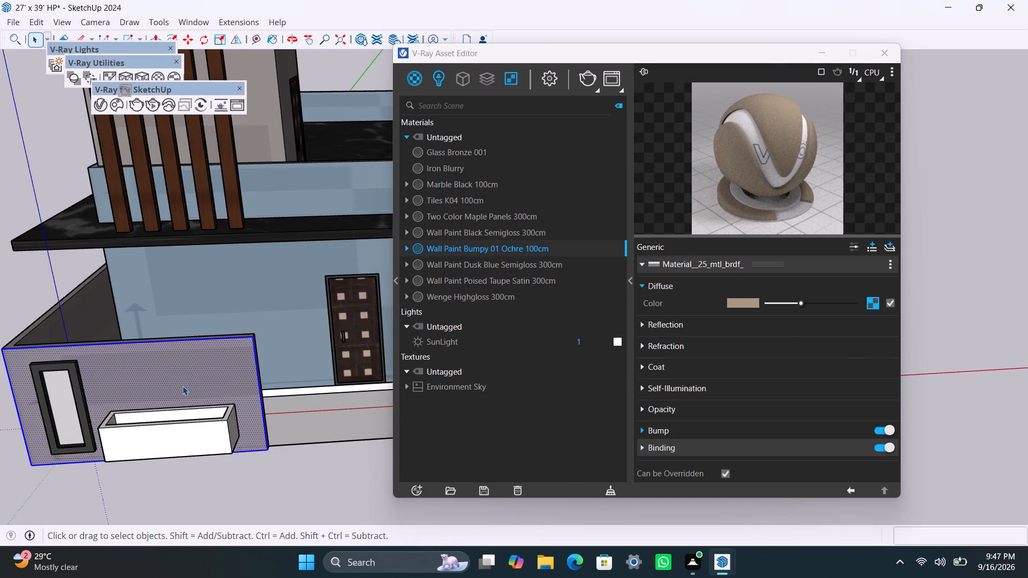
{"action": "double_click", "coordinate": [183, 386]}
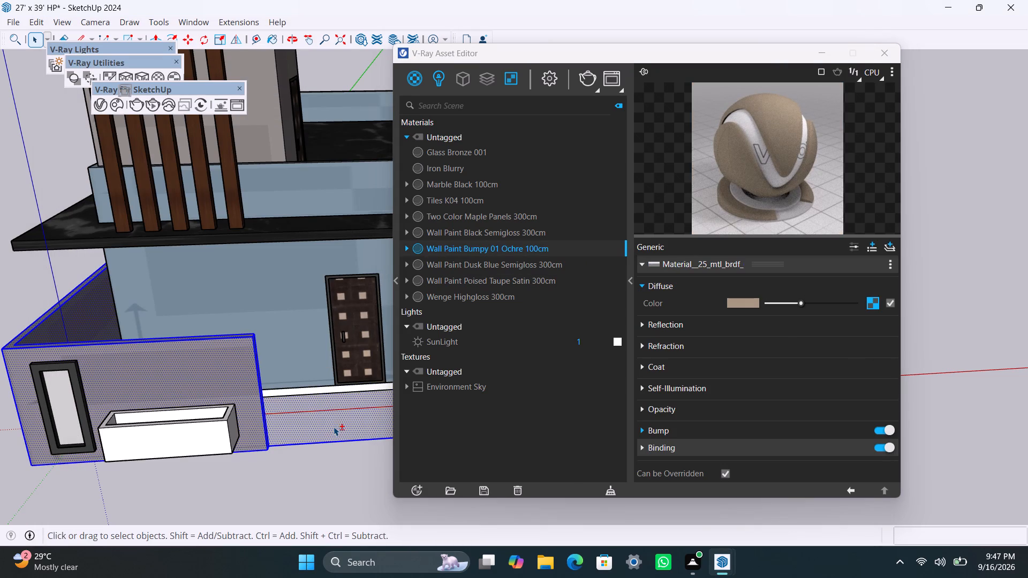
{"action": "left_click", "coordinate": [334, 427], "text": "shift"}
{"action": "right_click", "coordinate": [500, 245]}
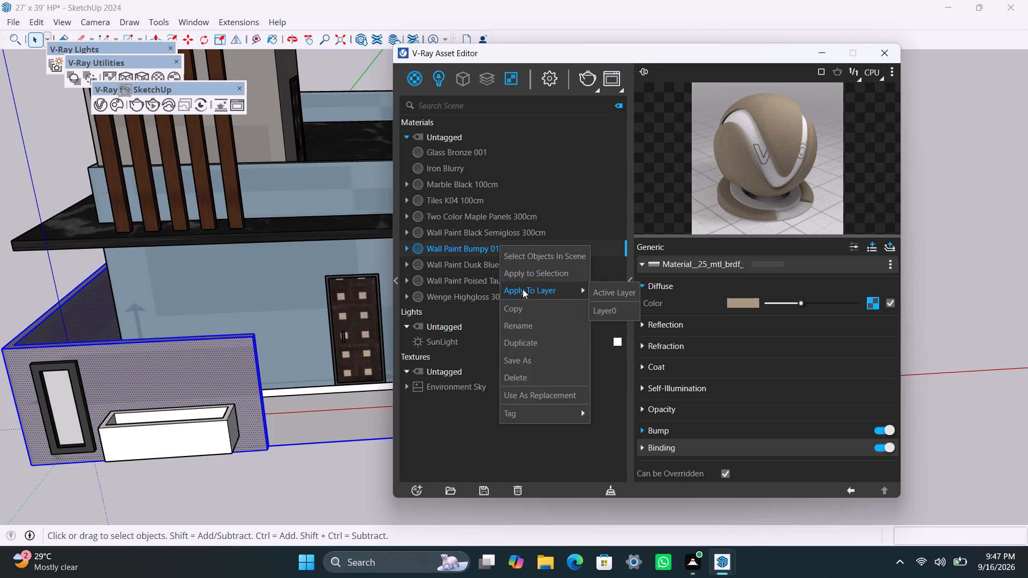
{"action": "left_click", "coordinate": [526, 276]}
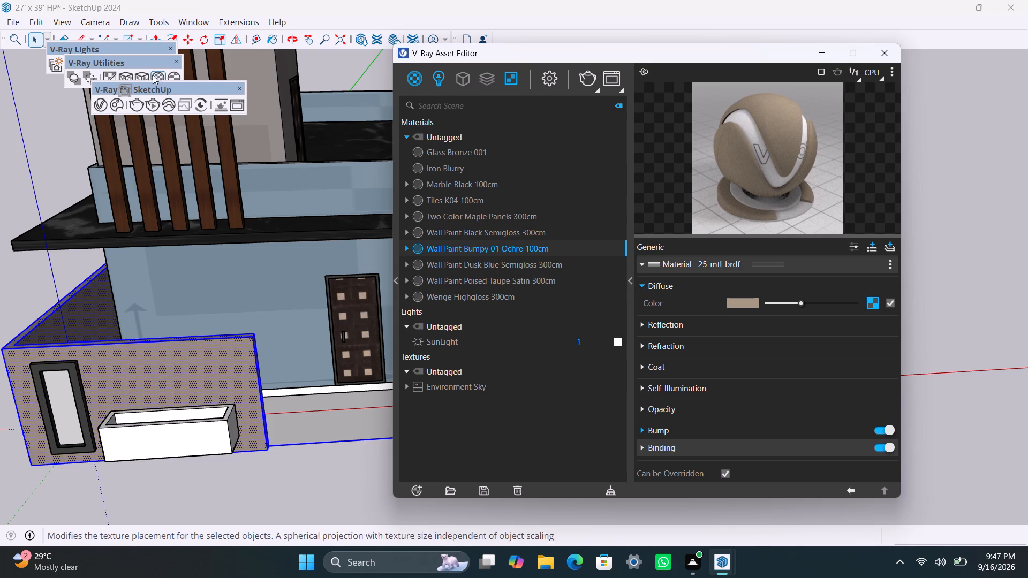
{"action": "left_click", "coordinate": [143, 75]}
{"action": "left_click", "coordinate": [251, 484]}
Apply Wall Paint Bumpy 01 Ochre 100cm to the staircase room's front wall behind the wooden slats, with fitted cubic texture projection.
{"action": "scroll", "coordinate": [217, 404], "scroll_direction": "down", "scroll_amount": 3}
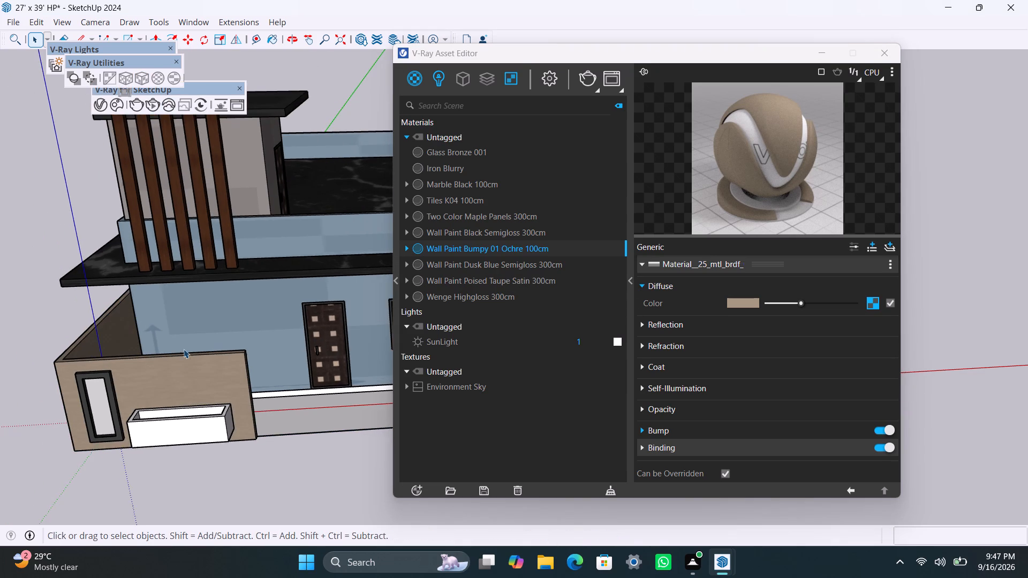
{"action": "middle_click_drag", "start_coordinate": [187, 346], "coordinate": [182, 451]}
{"action": "scroll", "coordinate": [210, 343], "scroll_direction": "up", "scroll_amount": 4}
{"action": "left_click", "coordinate": [250, 271]}
{"action": "triple_click", "coordinate": [251, 270]}
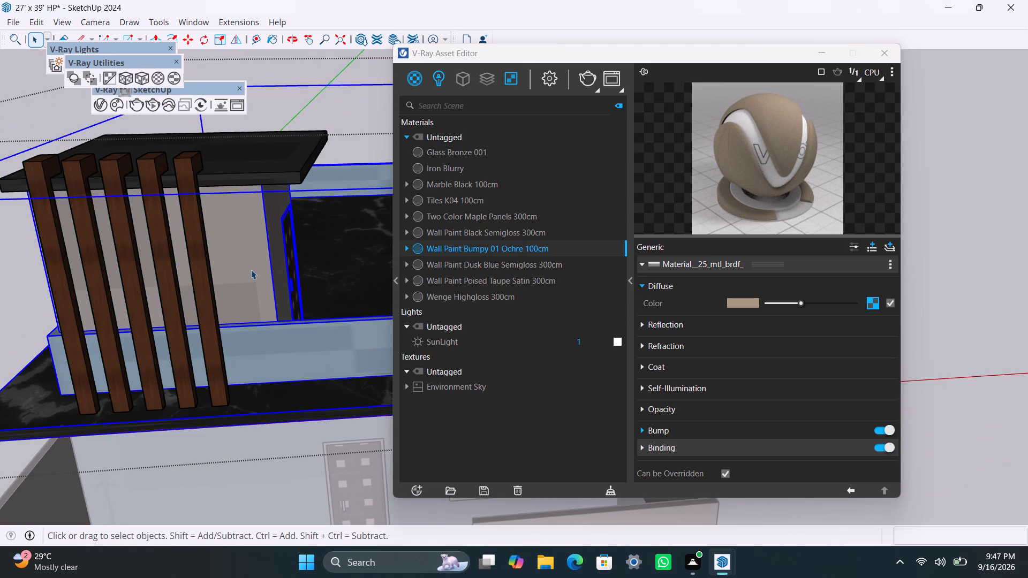
{"action": "double_click", "coordinate": [252, 270]}
{"action": "scroll", "coordinate": [256, 270], "scroll_direction": "up", "scroll_amount": 3}
{"action": "left_click", "coordinate": [248, 261]}
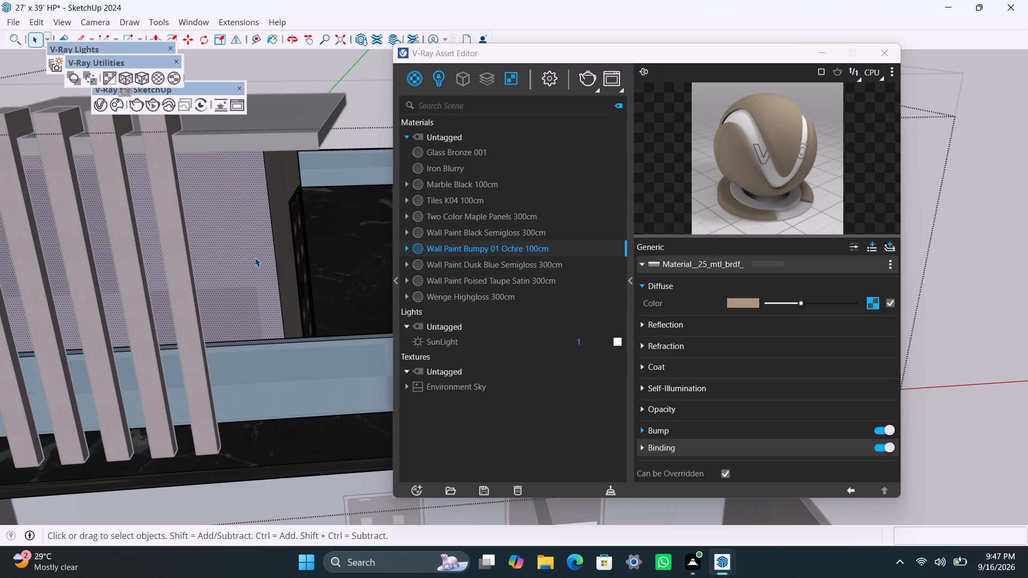
{"action": "right_click", "coordinate": [453, 254]}
{"action": "left_click", "coordinate": [476, 278]}
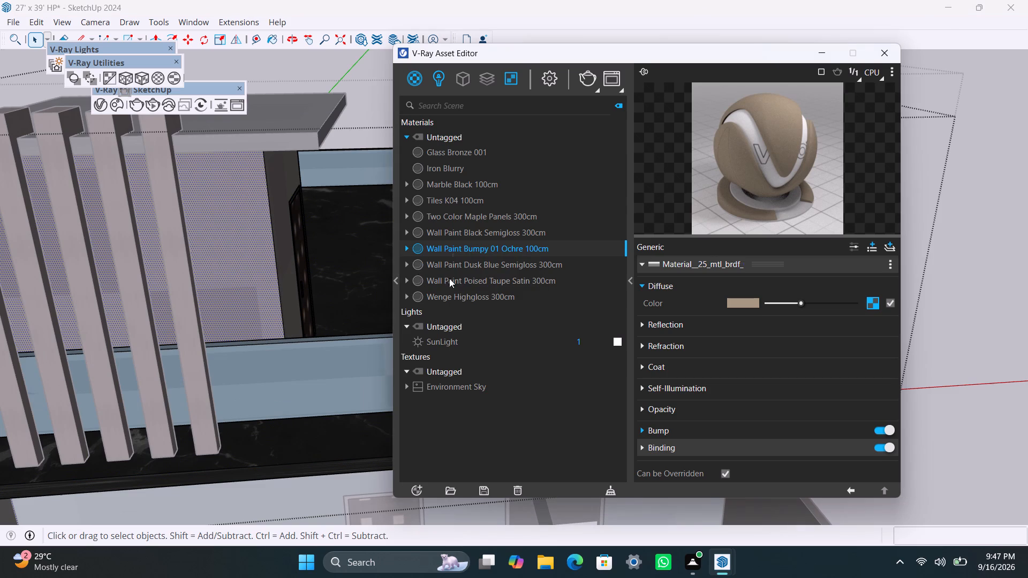
{"action": "left_click", "coordinate": [145, 72]}
Apply Wall Paint Bumpy 01 Ochre 100cm to the staircase room's door wall and fit its cubic texture projection.
{"action": "scroll", "coordinate": [291, 208], "scroll_direction": "up", "scroll_amount": 1}
{"action": "middle_click_drag", "start_coordinate": [276, 233], "coordinate": [260, 238]}
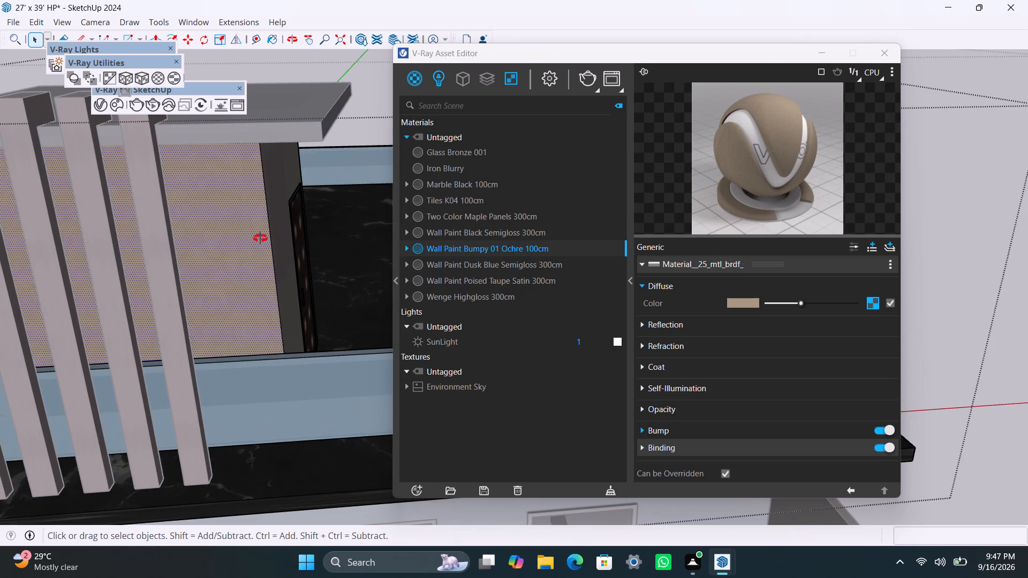
{"action": "middle_click_drag", "start_coordinate": [260, 238], "coordinate": [121, 261]}
{"action": "scroll", "coordinate": [272, 182], "scroll_direction": "up", "scroll_amount": 2}
{"action": "left_click", "coordinate": [275, 180]}
{"action": "right_click", "coordinate": [456, 250]}
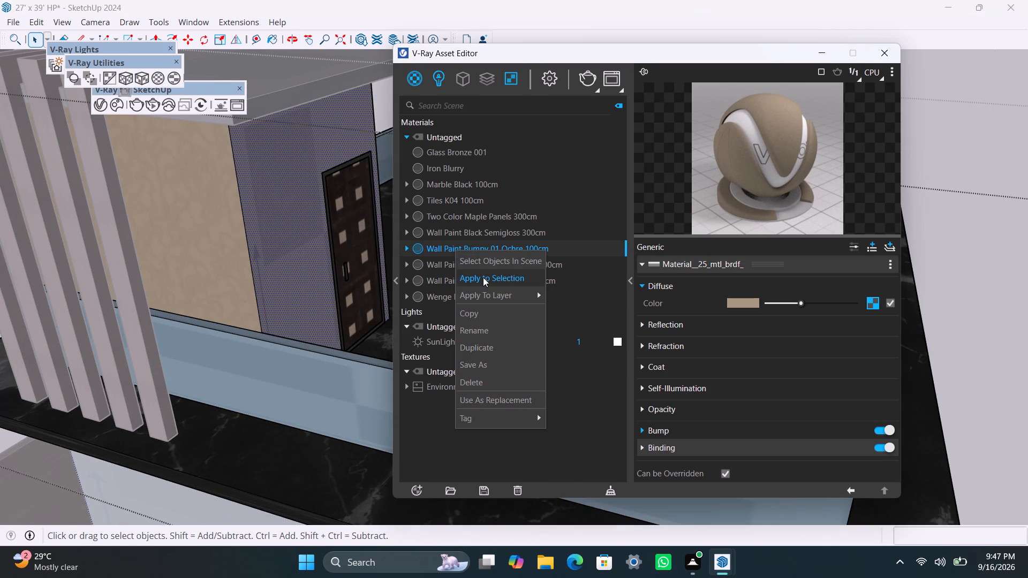
{"action": "left_click", "coordinate": [483, 278]}
{"action": "left_click_drag", "start_coordinate": [141, 76], "coordinate": [142, 81]}
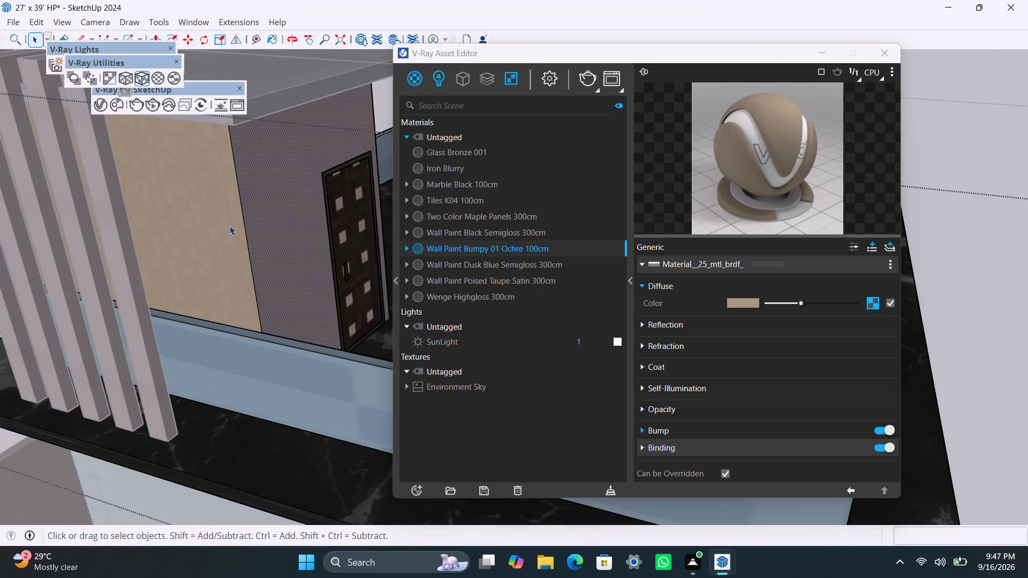
Apply Wall Paint Bumpy 01 Ochre 100cm to the staircase room's outer side wall and fit its cubic texture projection.
{"action": "scroll", "coordinate": [232, 270], "scroll_direction": "down", "scroll_amount": 14}
{"action": "middle_click_drag", "start_coordinate": [186, 297], "coordinate": [583, 274]}
{"action": "scroll", "coordinate": [380, 296], "scroll_direction": "down", "scroll_amount": 4}
{"action": "middle_click_drag", "start_coordinate": [259, 305], "coordinate": [112, 302]}
{"action": "scroll", "coordinate": [189, 345], "scroll_direction": "up", "scroll_amount": 3}
{"action": "middle_click_drag", "start_coordinate": [240, 377], "coordinate": [336, 389]}
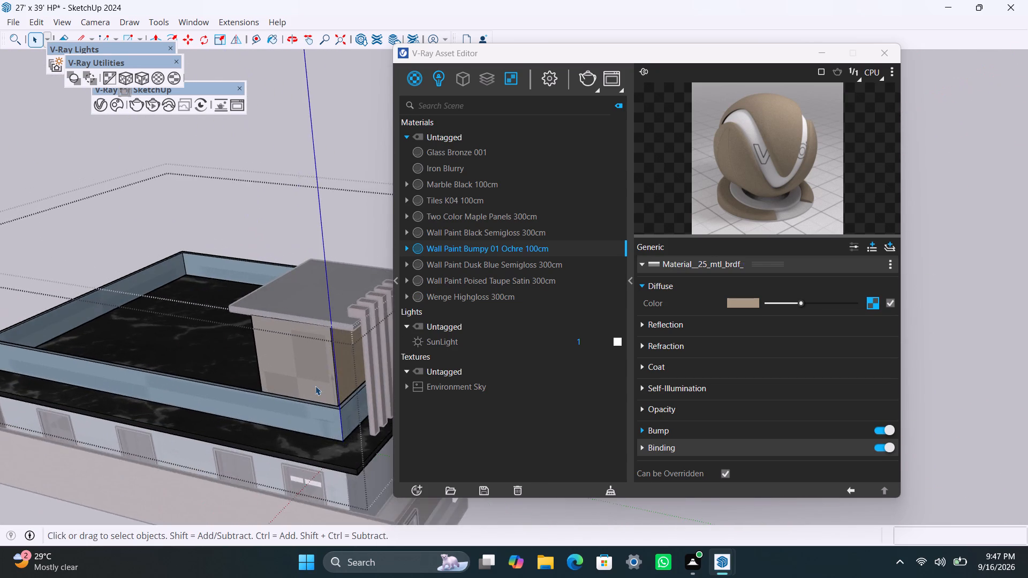
{"action": "scroll", "coordinate": [315, 385], "scroll_direction": "up", "scroll_amount": 3}
{"action": "left_click", "coordinate": [294, 358]}
{"action": "right_click_drag", "start_coordinate": [473, 246], "coordinate": [473, 253]}
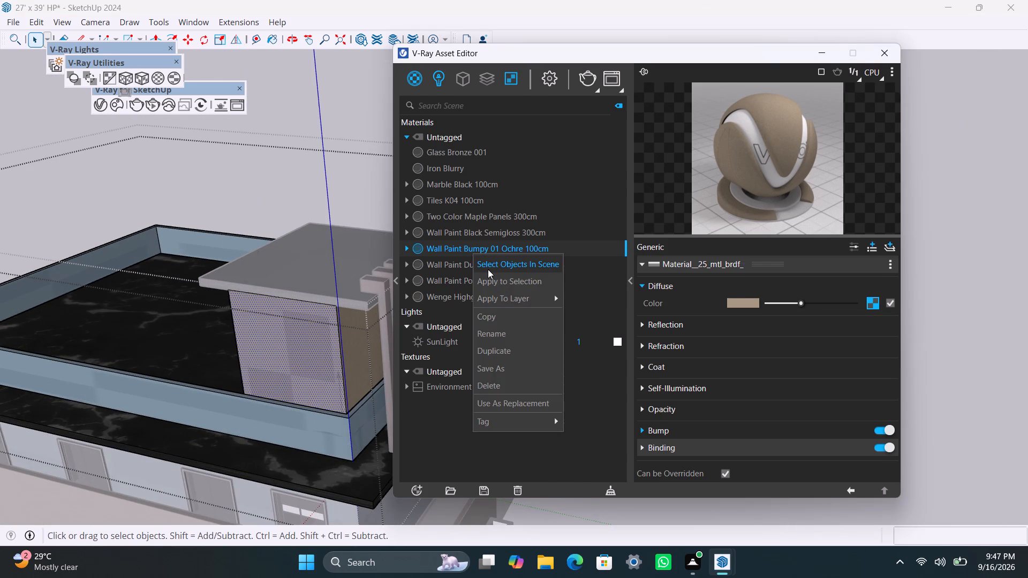
{"action": "left_click", "coordinate": [492, 275]}
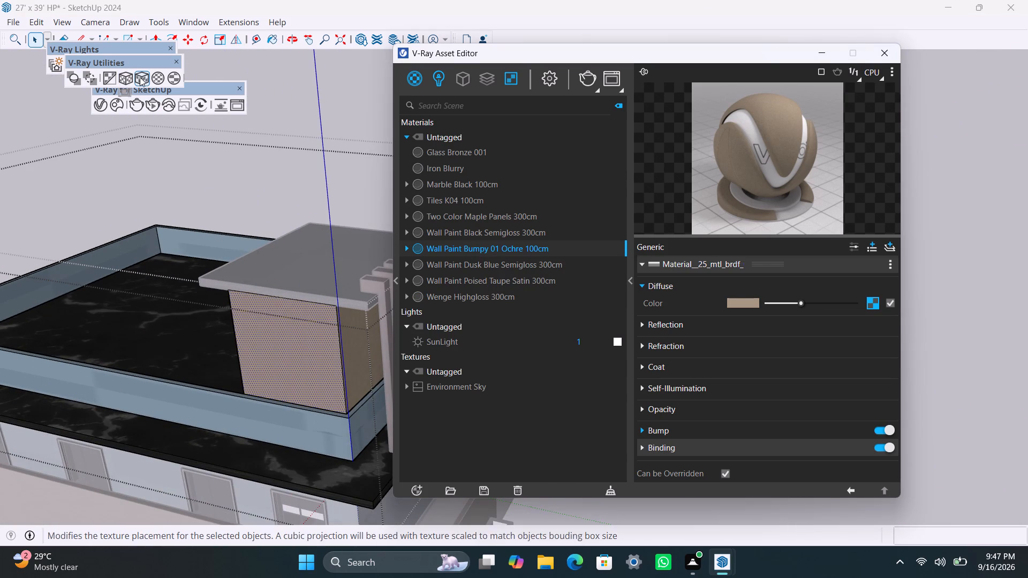
{"action": "left_click", "coordinate": [140, 75]}
Apply Wall Paint Bumpy 01 Ochre 100cm to the staircase room's remaining blue wall, with fitted cubic texture projection, and exit the group.
{"action": "scroll", "coordinate": [209, 331], "scroll_direction": "up", "scroll_amount": 1}
{"action": "scroll", "coordinate": [189, 354], "scroll_direction": "down", "scroll_amount": 8}
{"action": "middle_click_drag", "start_coordinate": [168, 365], "coordinate": [264, 361]}
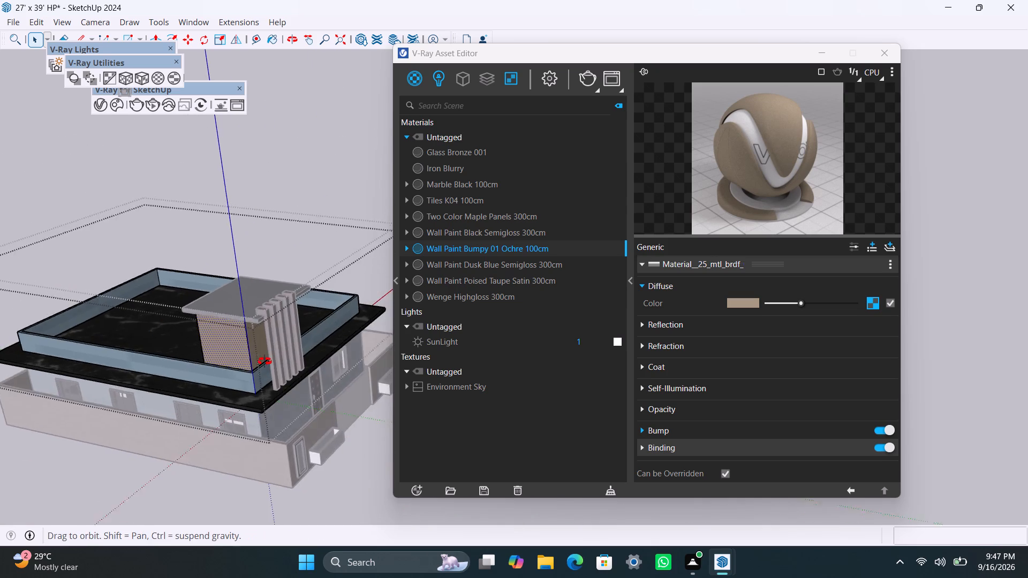
{"action": "middle_click_drag", "start_coordinate": [264, 361], "coordinate": [416, 353]}
{"action": "scroll", "coordinate": [312, 433], "scroll_direction": "up", "scroll_amount": 6}
{"action": "left_click", "coordinate": [350, 413]}
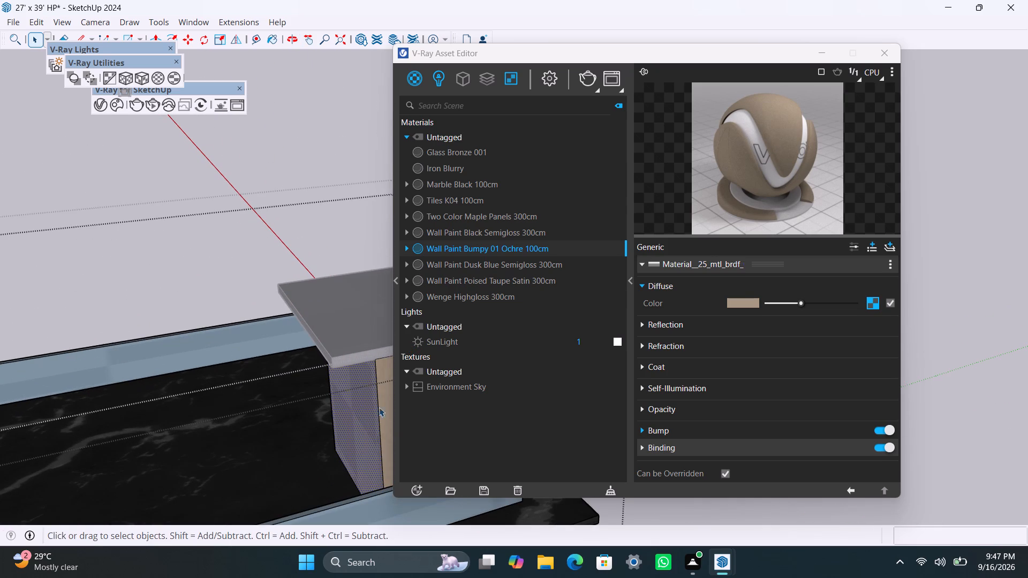
{"action": "right_click_drag", "start_coordinate": [471, 249], "coordinate": [478, 266]}
{"action": "left_click", "coordinate": [509, 294]}
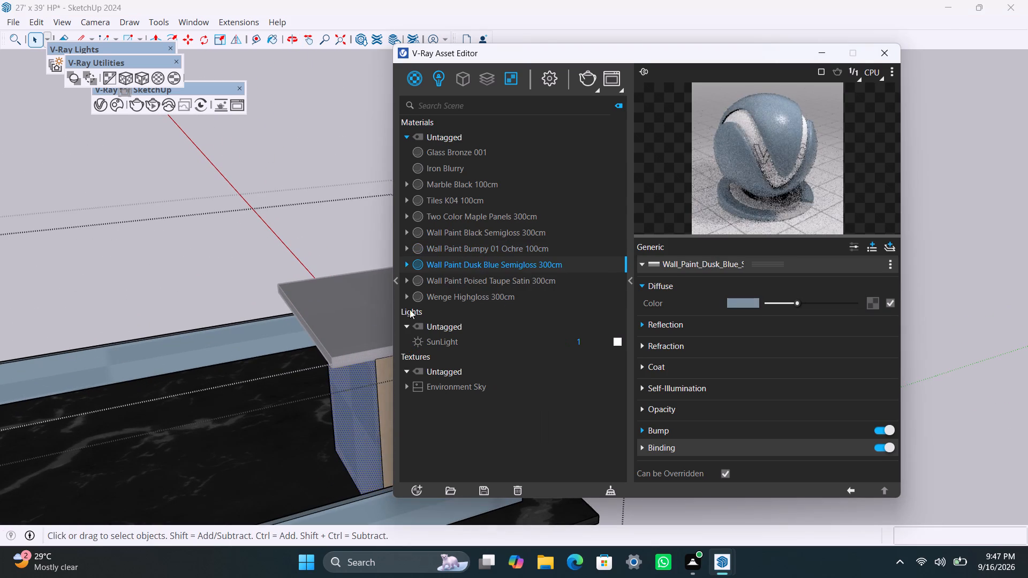
{"action": "left_click", "coordinate": [469, 243]}
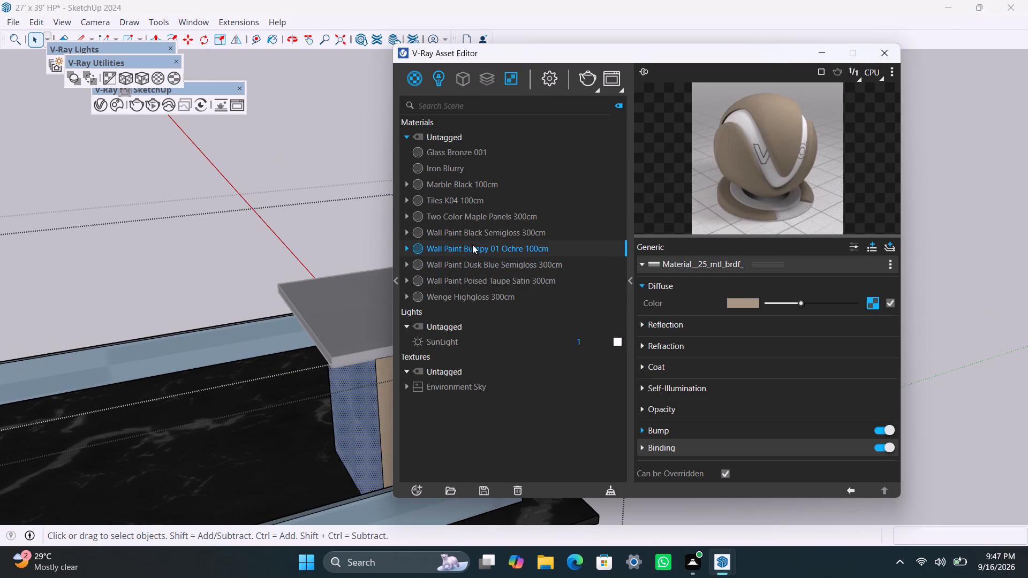
{"action": "right_click", "coordinate": [473, 245]}
{"action": "left_click", "coordinate": [535, 280]}
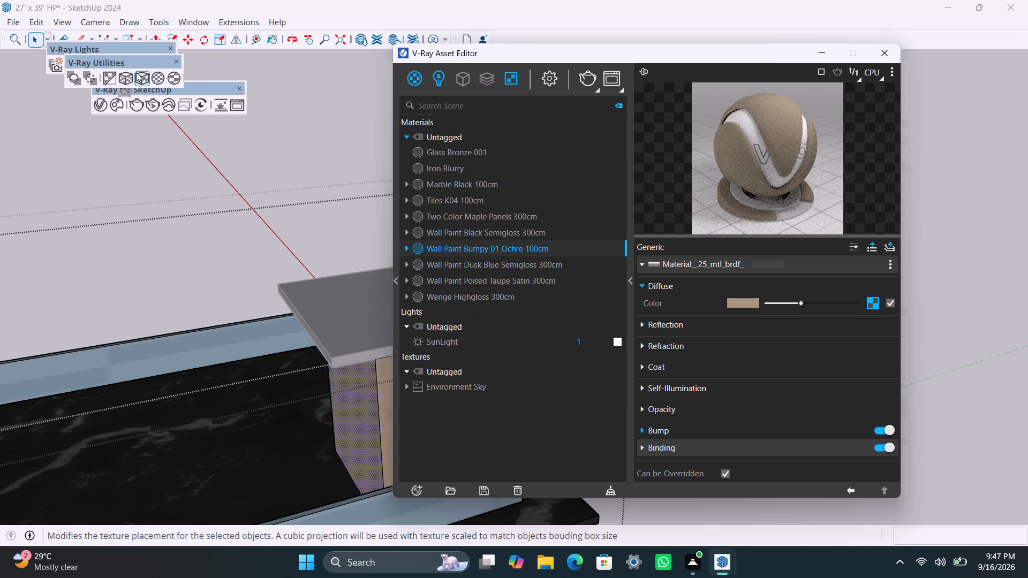
{"action": "left_click", "coordinate": [136, 72]}
{"action": "left_click", "coordinate": [226, 178]}
{"action": "scroll", "coordinate": [273, 326], "scroll_direction": "down", "scroll_amount": 15}
{"action": "triple_click", "coordinate": [292, 480]}
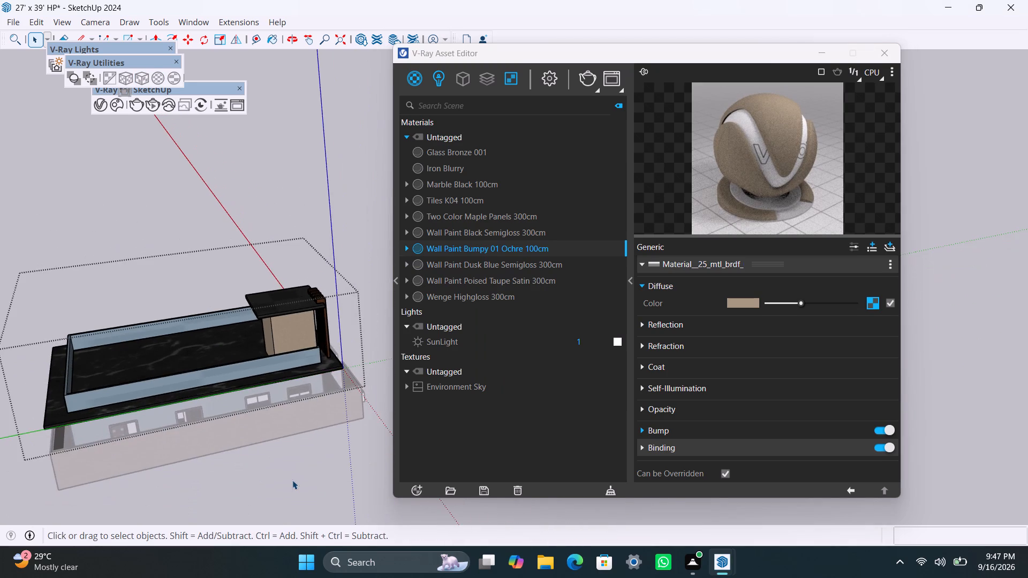
Save the house model.
{"action": "scroll", "coordinate": [324, 446], "scroll_direction": "down", "scroll_amount": 4}
{"action": "middle_click_drag", "start_coordinate": [326, 447], "coordinate": [30, 443]}
{"action": "scroll", "coordinate": [258, 337], "scroll_direction": "down", "scroll_amount": 5}
{"action": "middle_click_drag", "start_coordinate": [306, 400], "coordinate": [114, 452]}
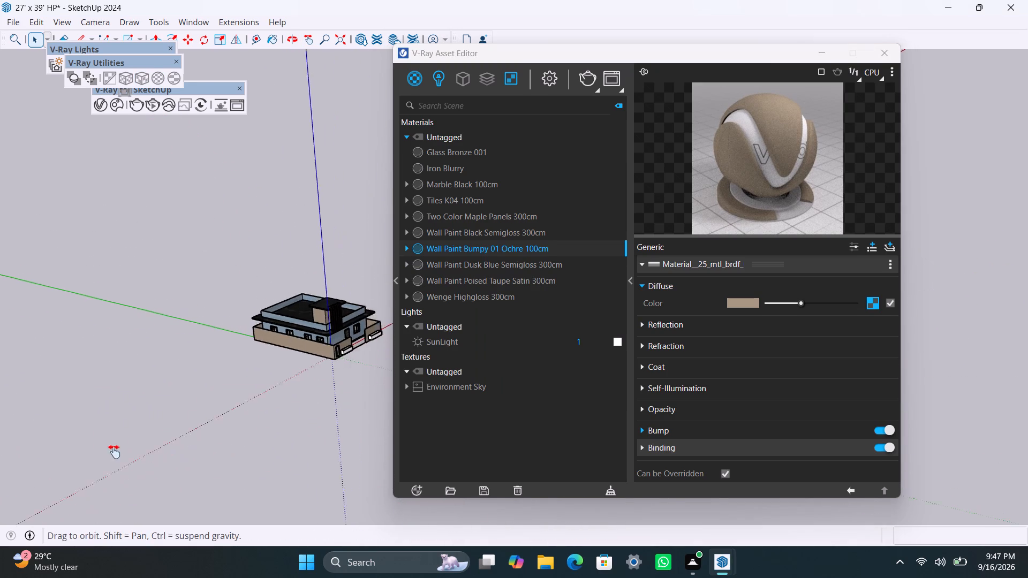
{"action": "middle_click_drag", "start_coordinate": [114, 452], "coordinate": [96, 456]}
{"action": "scroll", "coordinate": [254, 394], "scroll_direction": "up", "scroll_amount": 3}
{"action": "middle_click_drag", "start_coordinate": [253, 401], "coordinate": [0, 414]}
{"action": "scroll", "coordinate": [212, 320], "scroll_direction": "down", "scroll_amount": 3}
{"action": "middle_click_drag", "start_coordinate": [272, 316], "coordinate": [286, 430], "text": "shift"}
{"action": "scroll", "coordinate": [285, 399], "scroll_direction": "up", "scroll_amount": 2}
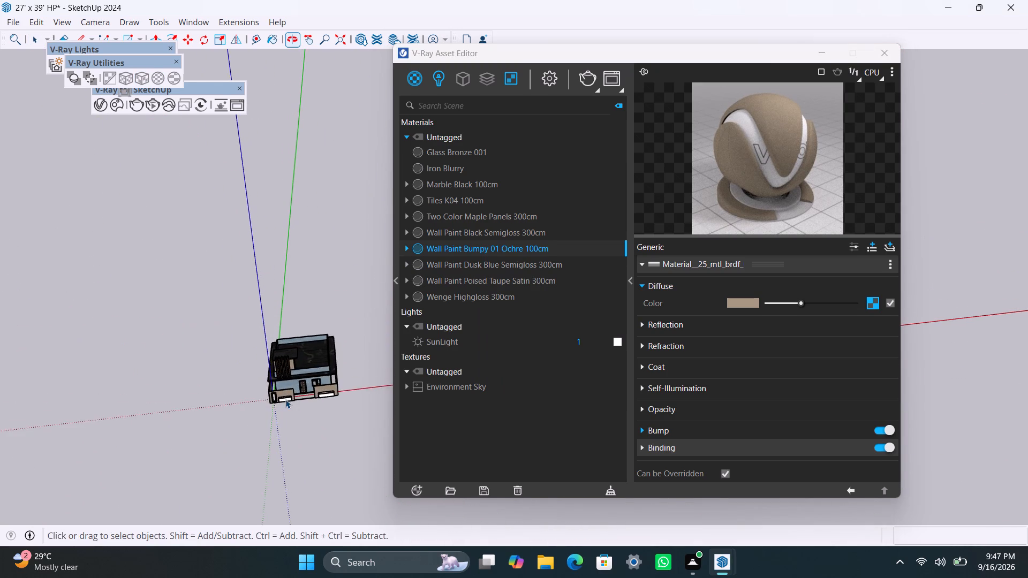
{"action": "scroll", "coordinate": [285, 399], "scroll_direction": "up", "scroll_amount": 3}
{"action": "middle_click_drag", "start_coordinate": [293, 425], "coordinate": [281, 359]}
{"action": "scroll", "coordinate": [280, 359], "scroll_direction": "up", "scroll_amount": 5}
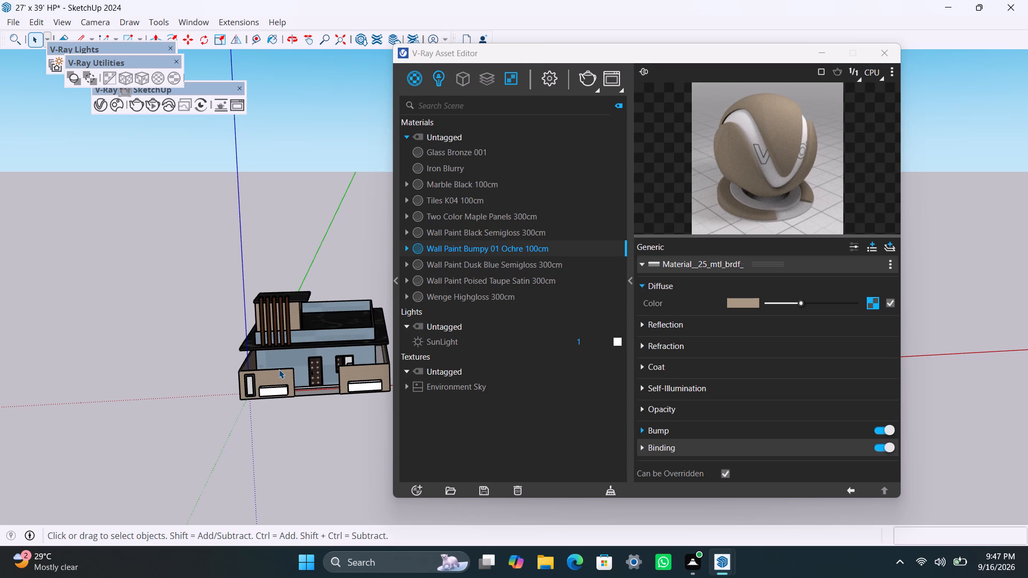
{"action": "key", "text": "ctrl+s"}
Apply Wenge Highgloss 300cm to the planter box beside the slit window and fit its cubic texture projection.
{"action": "scroll", "coordinate": [267, 407], "scroll_direction": "up", "scroll_amount": 4}
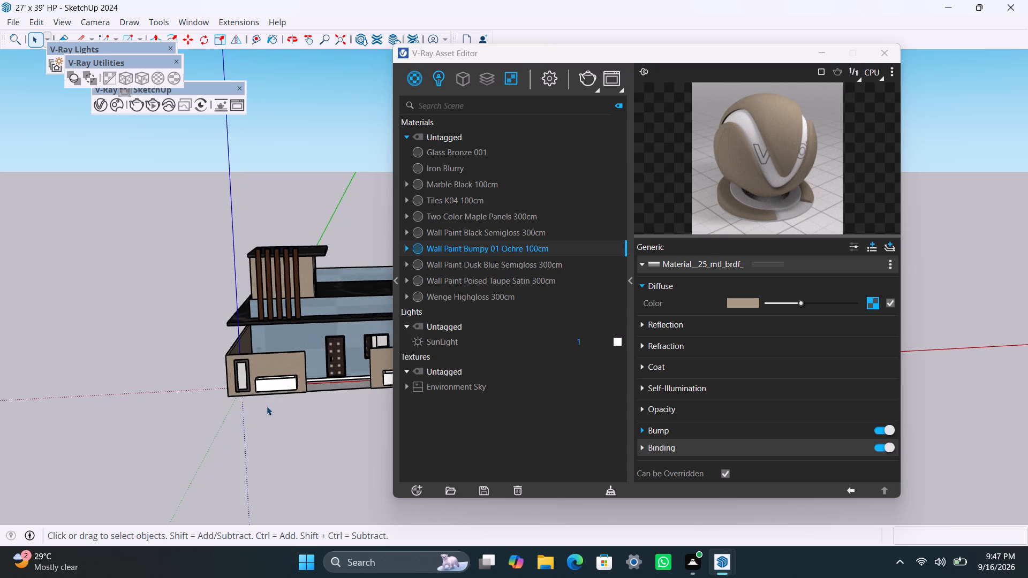
{"action": "middle_click_drag", "start_coordinate": [278, 408], "coordinate": [316, 459], "text": "shift"}
{"action": "scroll", "coordinate": [310, 457], "scroll_direction": "up", "scroll_amount": 7}
{"action": "left_click", "coordinate": [320, 418]}
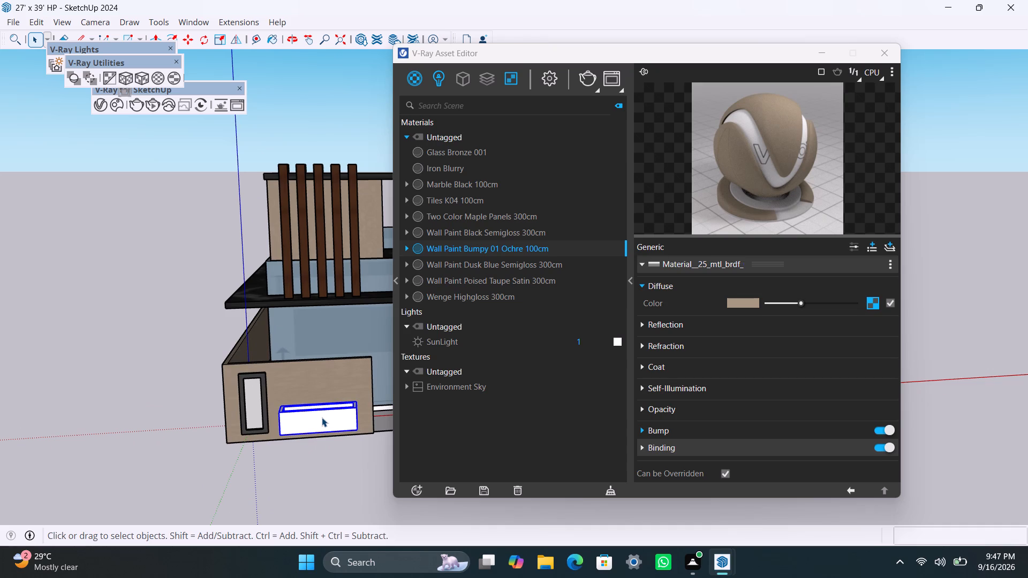
{"action": "left_click", "coordinate": [455, 296]}
{"action": "right_click", "coordinate": [456, 296]}
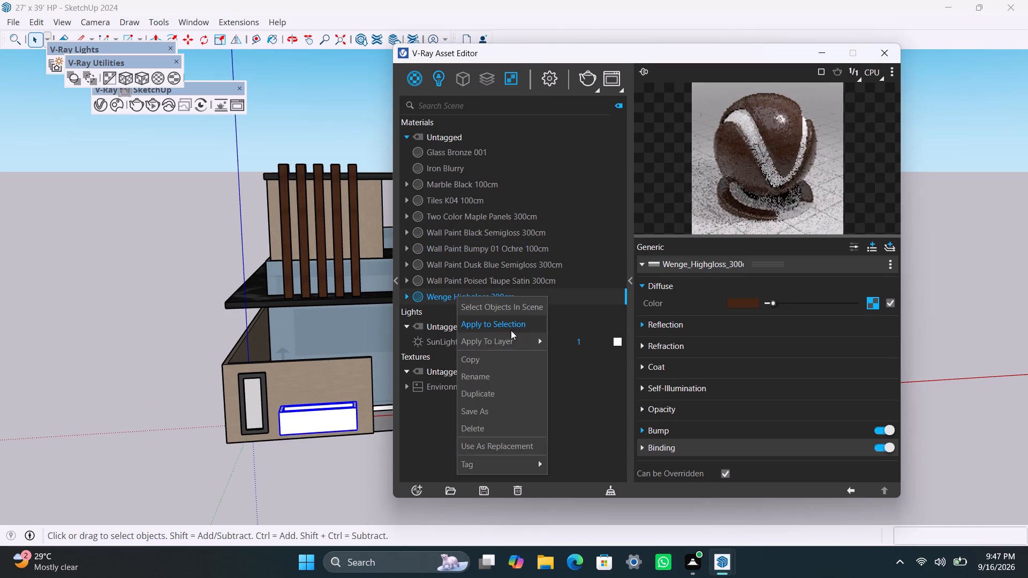
{"action": "left_click", "coordinate": [512, 331]}
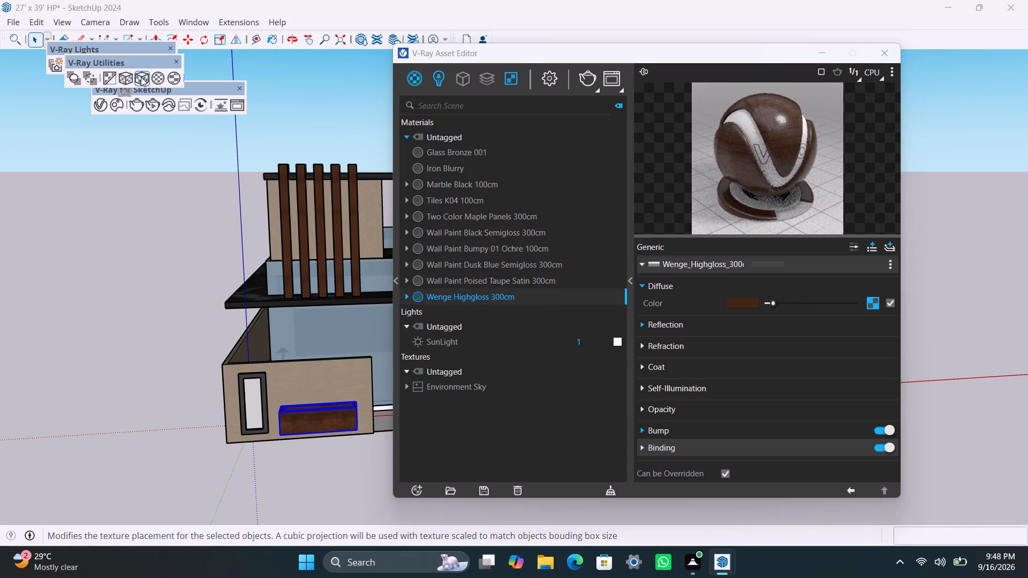
{"action": "left_click", "coordinate": [141, 77]}
Apply Wenge Highgloss 300cm to the planter box on the other front compound wall section, with fitted cubic texture projection.
{"action": "scroll", "coordinate": [250, 414], "scroll_direction": "down", "scroll_amount": 2}
{"action": "middle_click_drag", "start_coordinate": [266, 433], "coordinate": [140, 433], "text": "shift"}
{"action": "scroll", "coordinate": [362, 423], "scroll_direction": "up", "scroll_amount": 1}
{"action": "middle_click_drag", "start_coordinate": [355, 421], "coordinate": [324, 433], "text": "shift"}
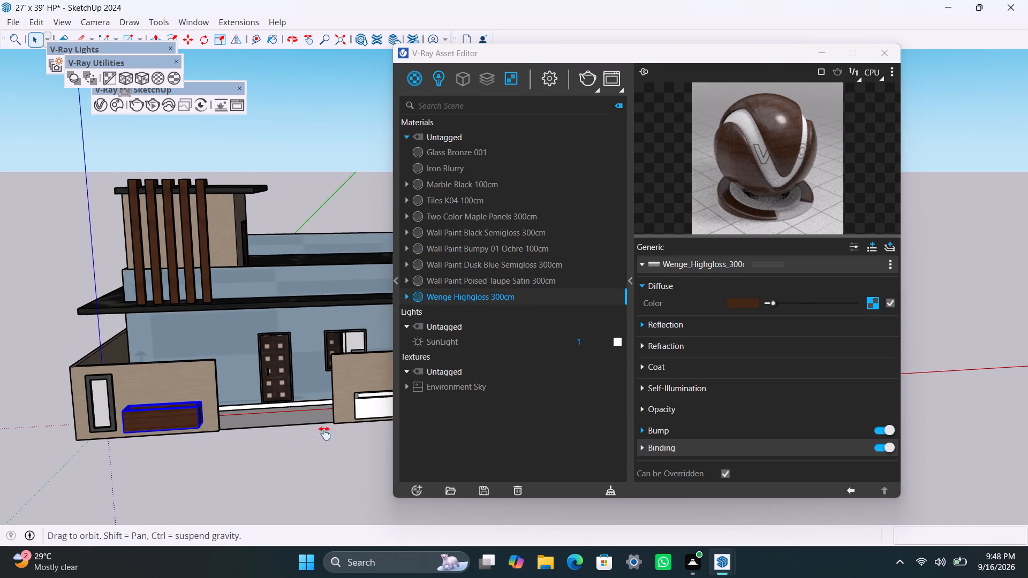
{"action": "middle_click_drag", "start_coordinate": [324, 433], "coordinate": [297, 440], "text": "shift"}
{"action": "scroll", "coordinate": [314, 425], "scroll_direction": "up", "scroll_amount": 1}
{"action": "left_click", "coordinate": [315, 423]}
{"action": "right_click", "coordinate": [495, 295]}
{"action": "left_click", "coordinate": [540, 324]}
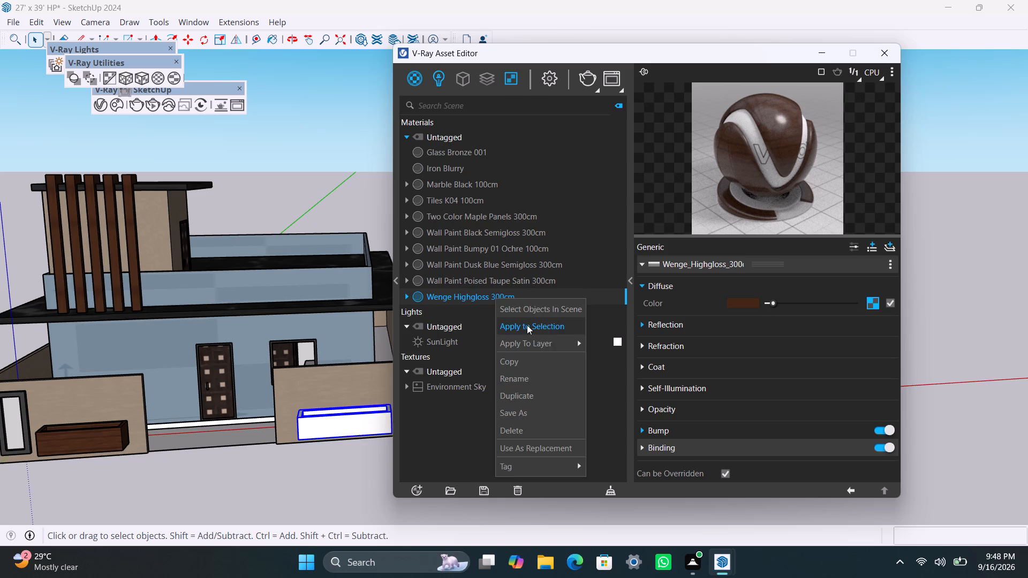
{"action": "left_click", "coordinate": [145, 80]}
Apply Marble Black 100cm to the white plinth strip below the main entrance door and fit its cubic texture projection.
{"action": "scroll", "coordinate": [225, 398], "scroll_direction": "up", "scroll_amount": 4}
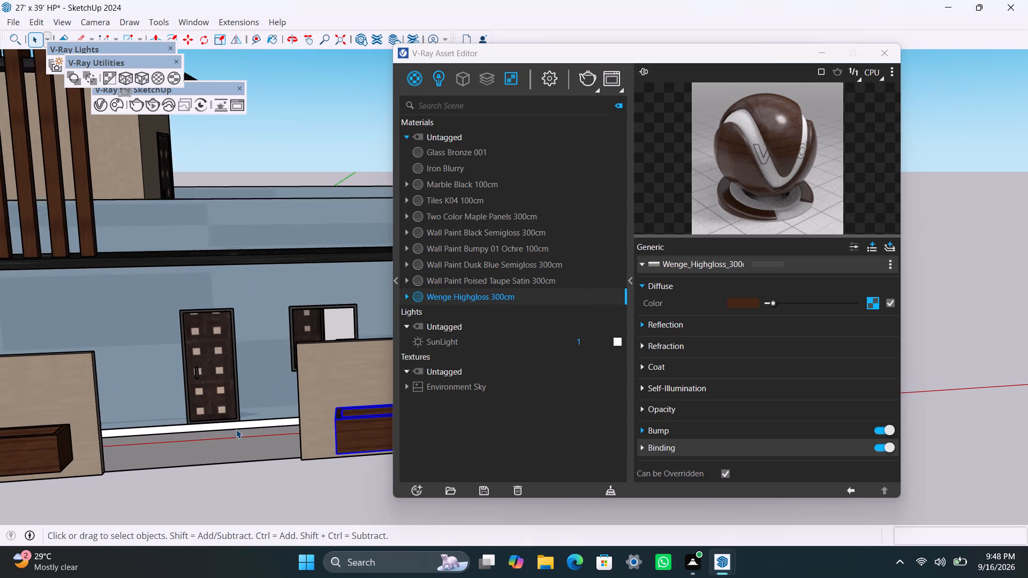
{"action": "scroll", "coordinate": [236, 429], "scroll_direction": "up", "scroll_amount": 2}
{"action": "left_click", "coordinate": [240, 422]}
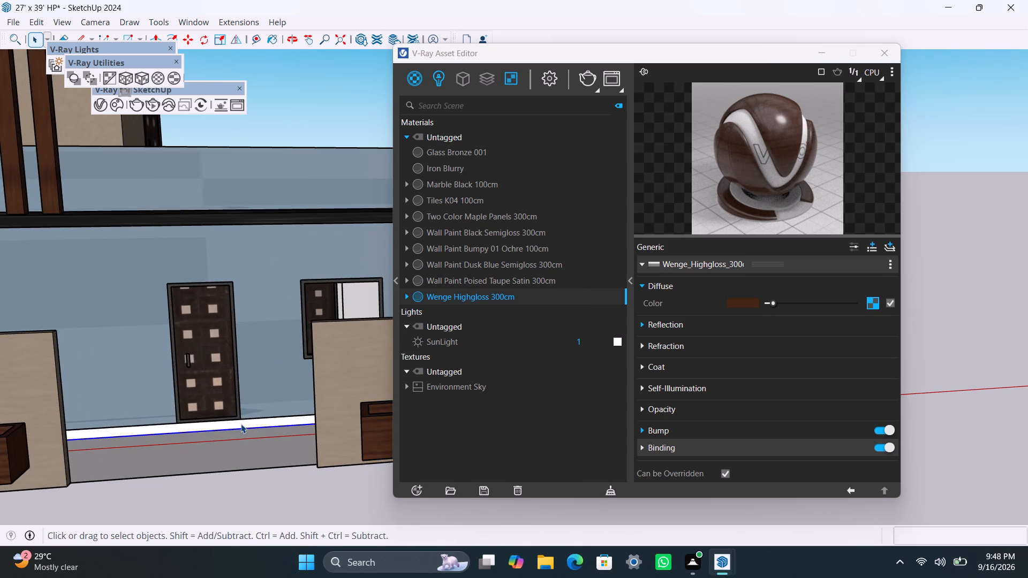
{"action": "scroll", "coordinate": [241, 423], "scroll_direction": "up", "scroll_amount": 5}
{"action": "left_click", "coordinate": [214, 424]}
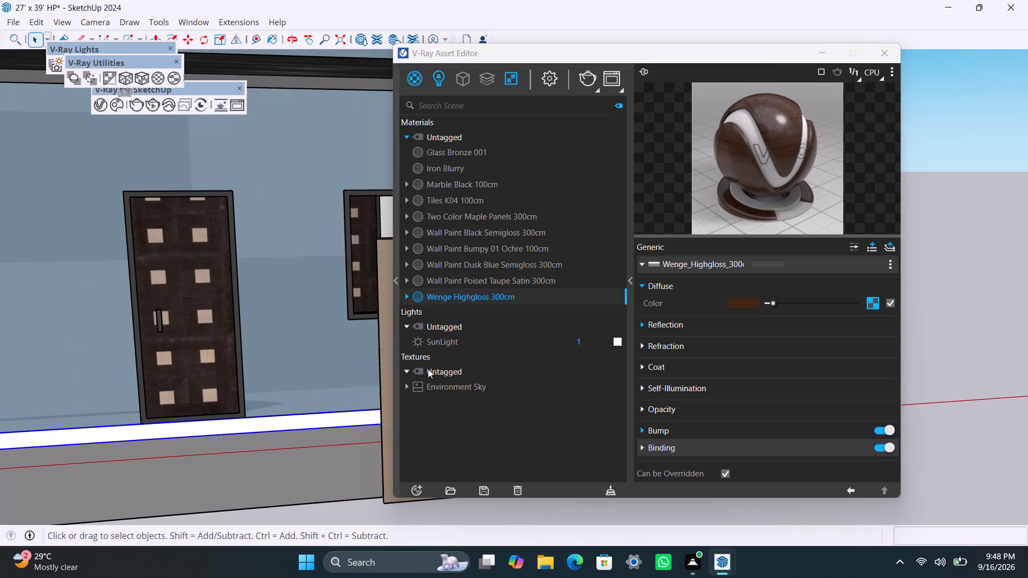
{"action": "left_click", "coordinate": [452, 182]}
{"action": "right_click", "coordinate": [450, 182]}
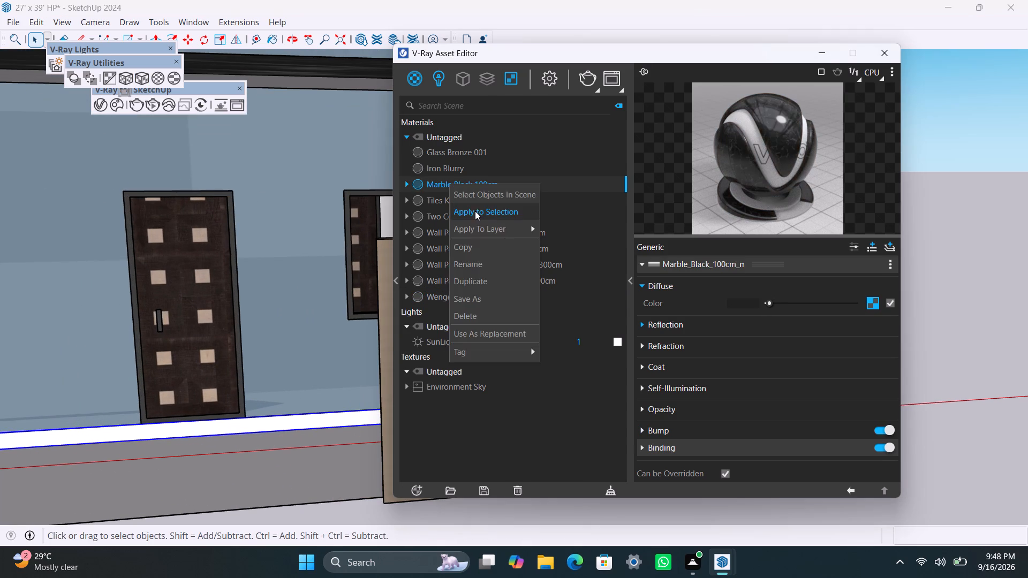
{"action": "left_click", "coordinate": [475, 211]}
{"action": "left_click", "coordinate": [143, 80]}
Deselect the plinth strip and save the model.
{"action": "scroll", "coordinate": [205, 321], "scroll_direction": "down", "scroll_amount": 6}
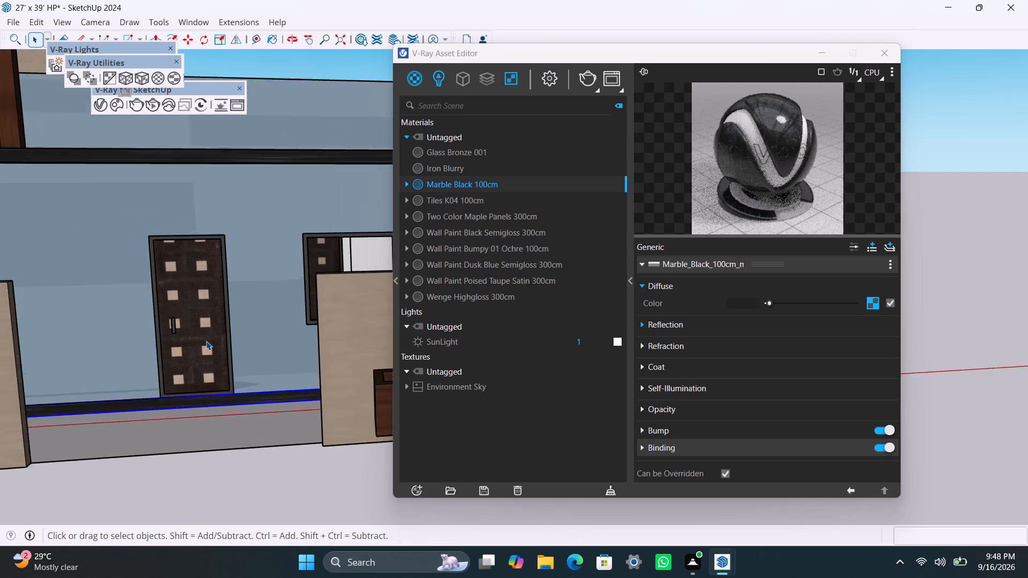
{"action": "scroll", "coordinate": [206, 341], "scroll_direction": "down", "scroll_amount": 6}
{"action": "left_click", "coordinate": [275, 440]}
{"action": "key", "text": "ctrl+s"}
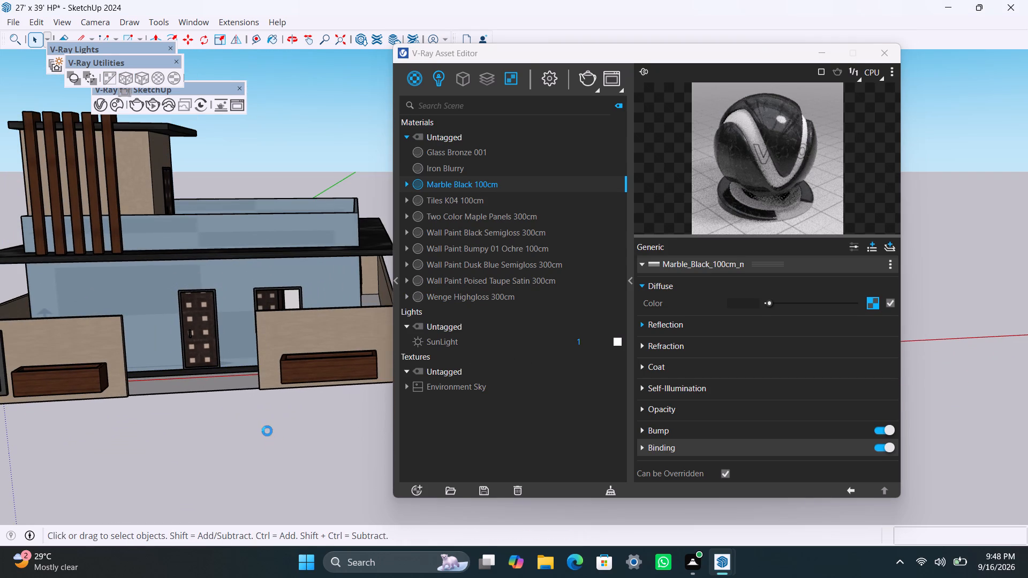
Examine the materials on the house's front elevation, including the planters, compound wall and entrance plinth.
{"action": "scroll", "coordinate": [259, 384], "scroll_direction": "down", "scroll_amount": 3}
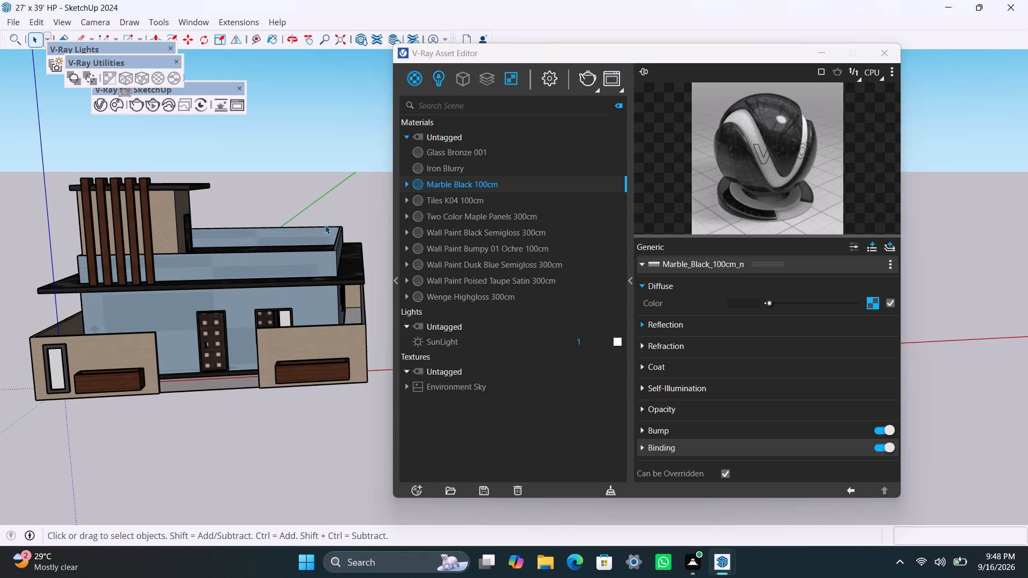
{"action": "scroll", "coordinate": [162, 380], "scroll_direction": "down", "scroll_amount": 4}
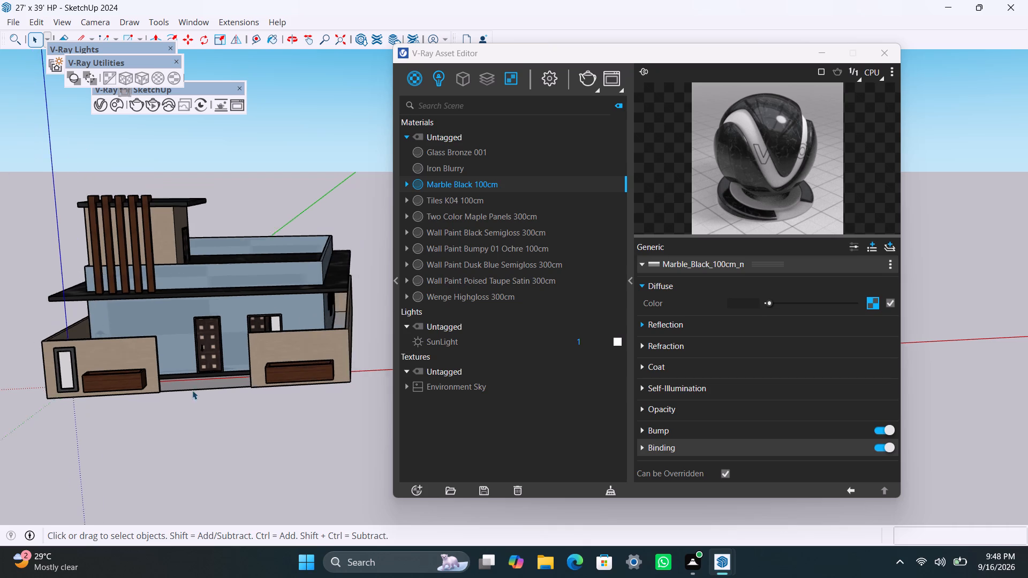
{"action": "scroll", "coordinate": [211, 405], "scroll_direction": "up", "scroll_amount": 3}
{"action": "middle_click_drag", "start_coordinate": [214, 404], "coordinate": [344, 441]}
{"action": "scroll", "coordinate": [256, 439], "scroll_direction": "up", "scroll_amount": 2}
{"action": "middle_click_drag", "start_coordinate": [257, 444], "coordinate": [231, 429]}
{"action": "scroll", "coordinate": [232, 424], "scroll_direction": "up", "scroll_amount": 1}
{"action": "scroll", "coordinate": [234, 423], "scroll_direction": "down", "scroll_amount": 1}
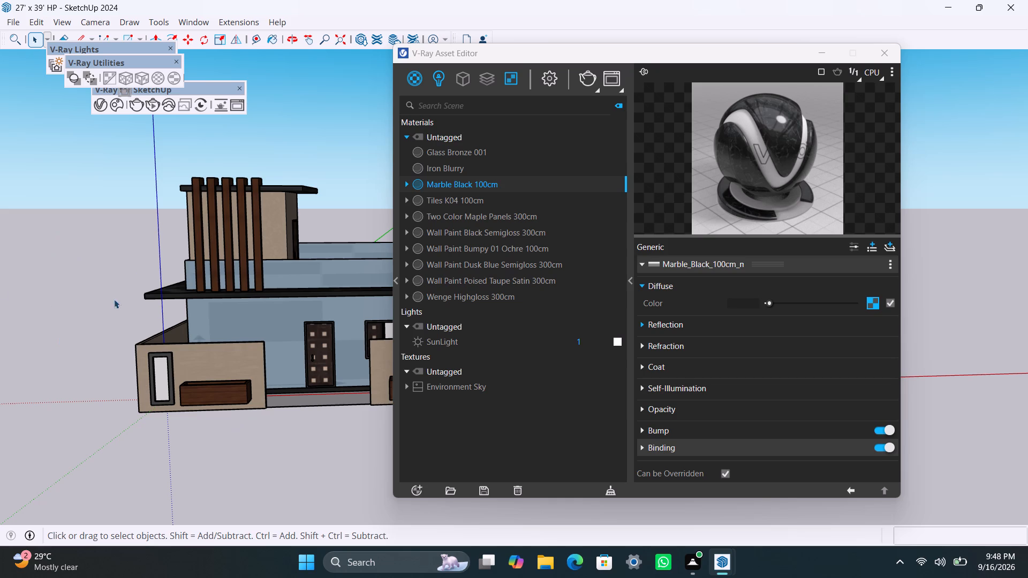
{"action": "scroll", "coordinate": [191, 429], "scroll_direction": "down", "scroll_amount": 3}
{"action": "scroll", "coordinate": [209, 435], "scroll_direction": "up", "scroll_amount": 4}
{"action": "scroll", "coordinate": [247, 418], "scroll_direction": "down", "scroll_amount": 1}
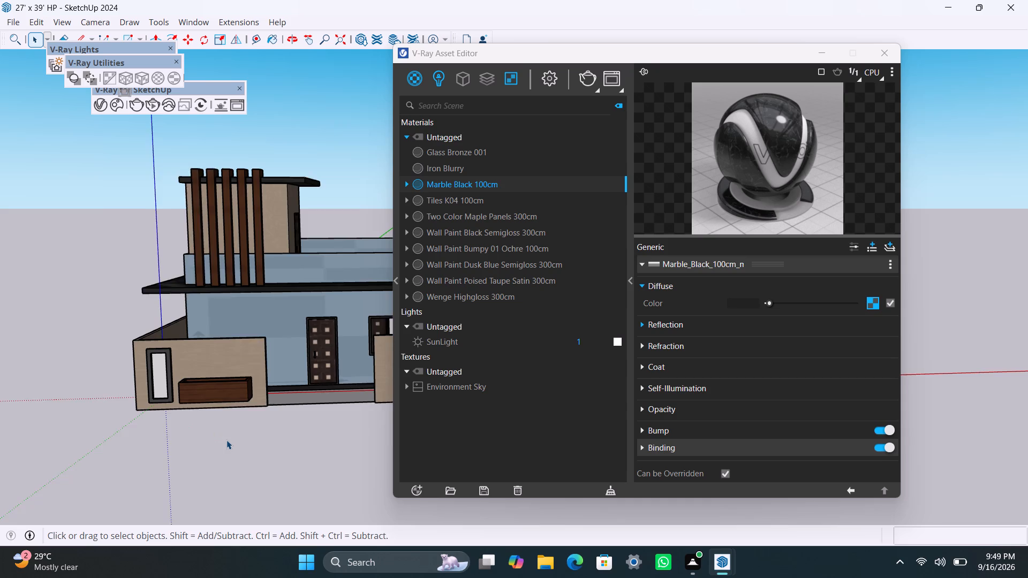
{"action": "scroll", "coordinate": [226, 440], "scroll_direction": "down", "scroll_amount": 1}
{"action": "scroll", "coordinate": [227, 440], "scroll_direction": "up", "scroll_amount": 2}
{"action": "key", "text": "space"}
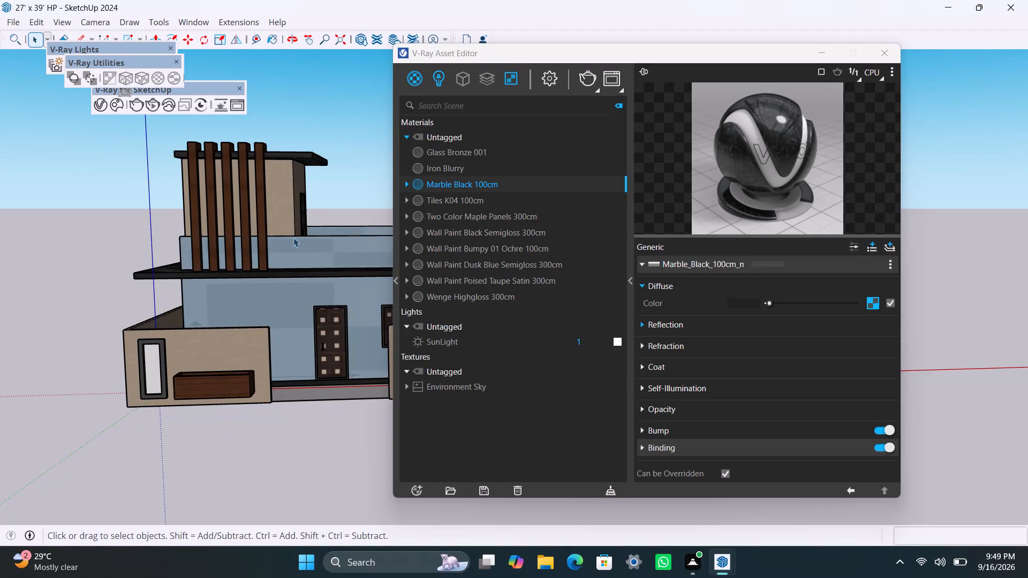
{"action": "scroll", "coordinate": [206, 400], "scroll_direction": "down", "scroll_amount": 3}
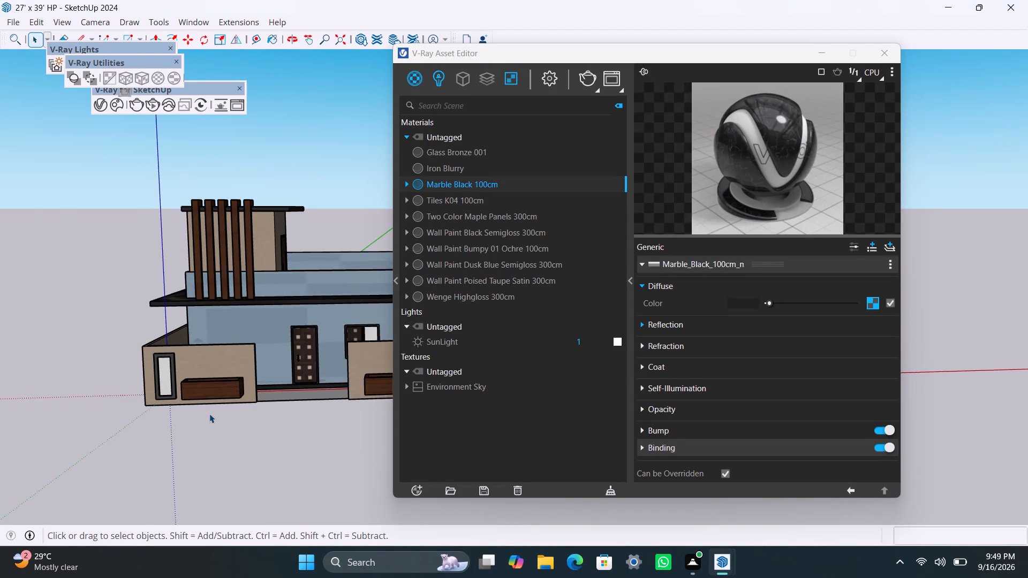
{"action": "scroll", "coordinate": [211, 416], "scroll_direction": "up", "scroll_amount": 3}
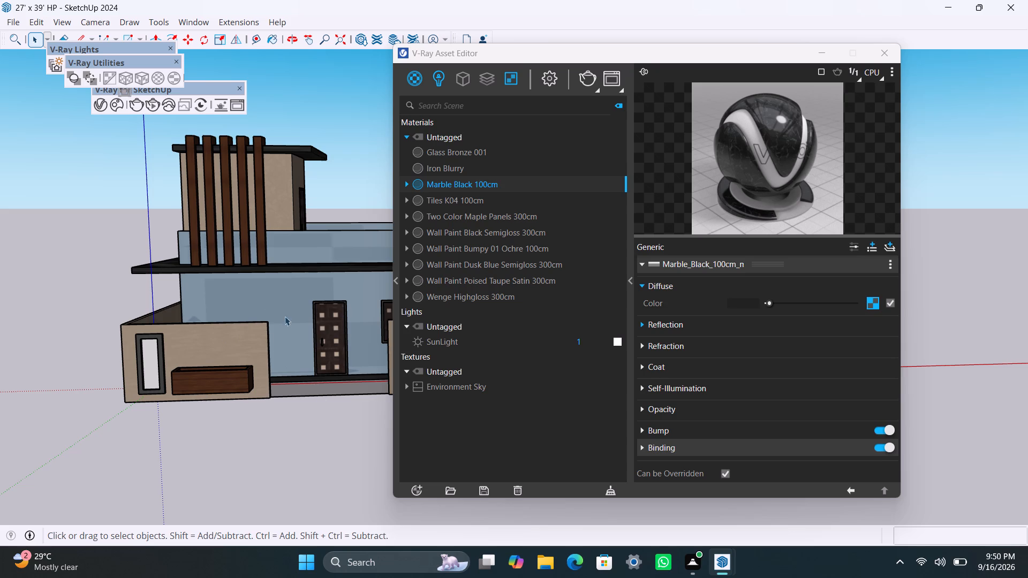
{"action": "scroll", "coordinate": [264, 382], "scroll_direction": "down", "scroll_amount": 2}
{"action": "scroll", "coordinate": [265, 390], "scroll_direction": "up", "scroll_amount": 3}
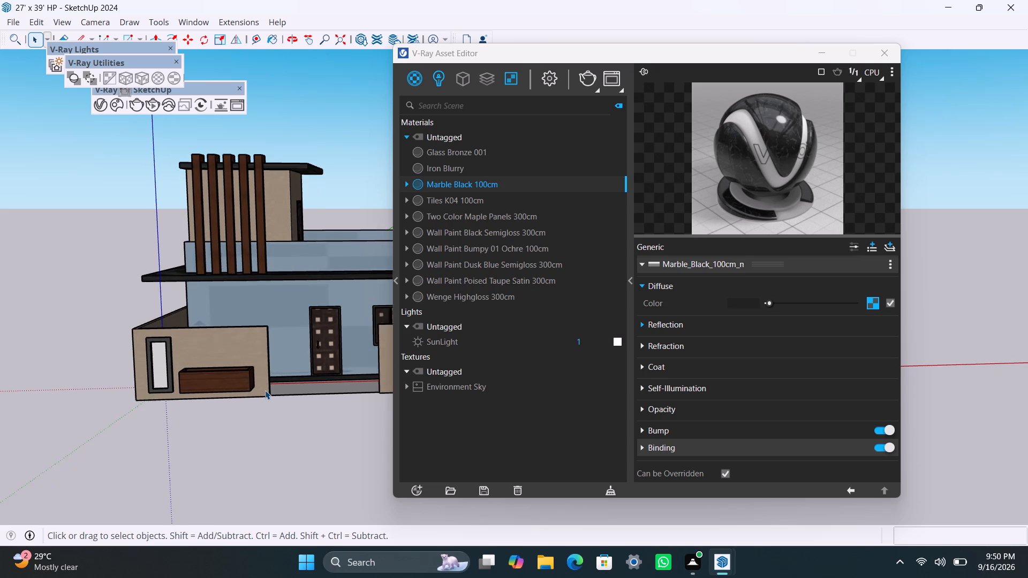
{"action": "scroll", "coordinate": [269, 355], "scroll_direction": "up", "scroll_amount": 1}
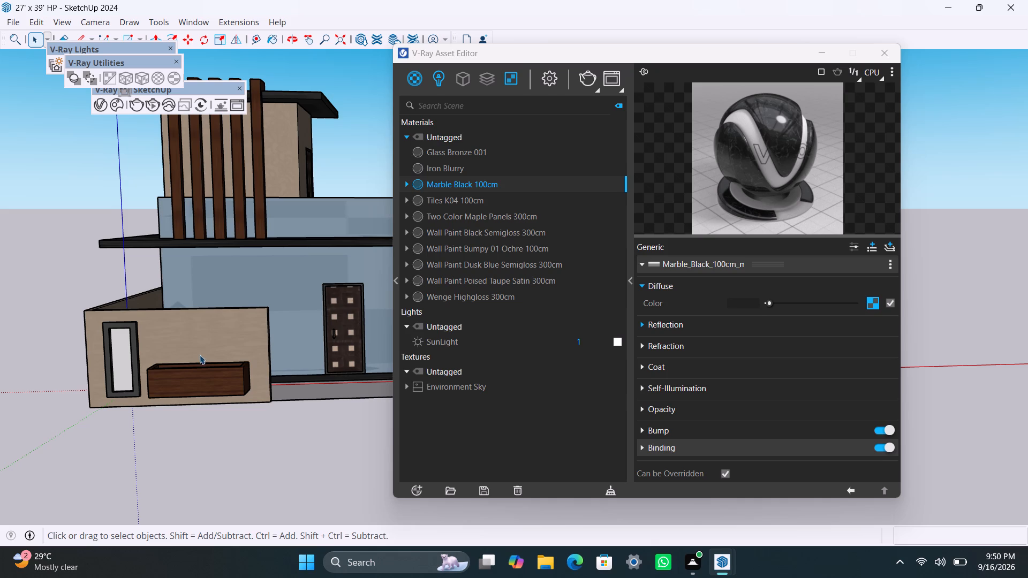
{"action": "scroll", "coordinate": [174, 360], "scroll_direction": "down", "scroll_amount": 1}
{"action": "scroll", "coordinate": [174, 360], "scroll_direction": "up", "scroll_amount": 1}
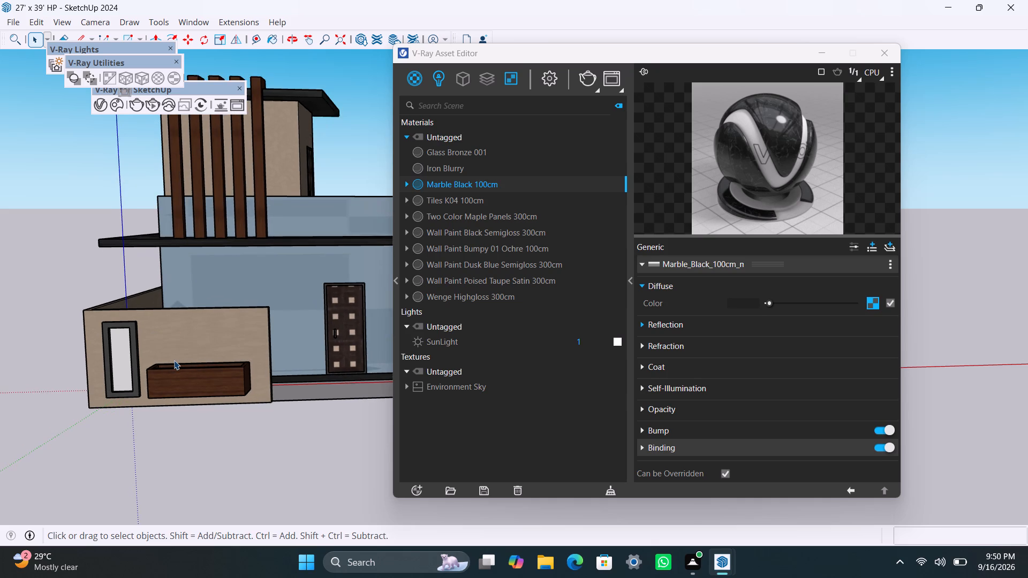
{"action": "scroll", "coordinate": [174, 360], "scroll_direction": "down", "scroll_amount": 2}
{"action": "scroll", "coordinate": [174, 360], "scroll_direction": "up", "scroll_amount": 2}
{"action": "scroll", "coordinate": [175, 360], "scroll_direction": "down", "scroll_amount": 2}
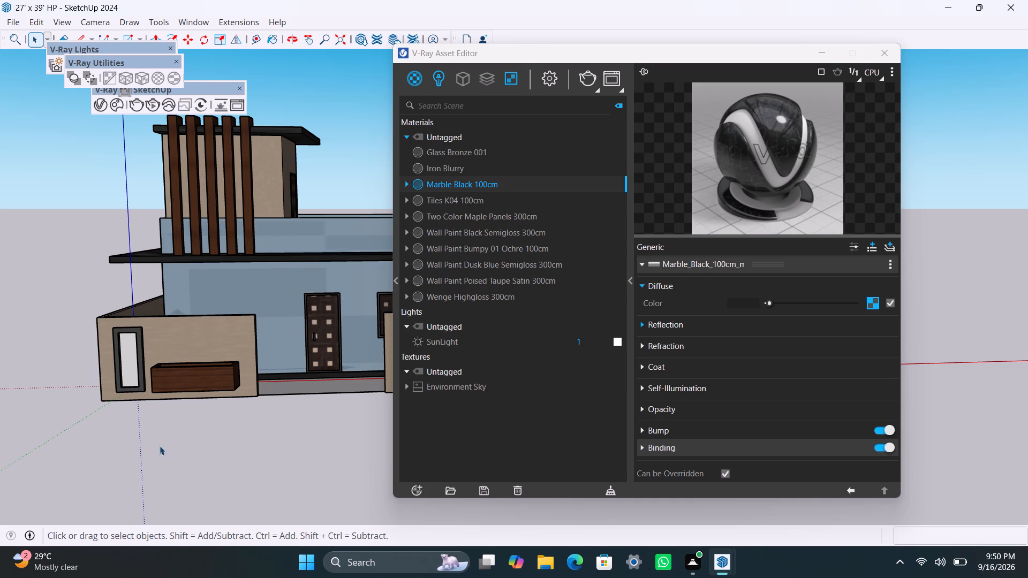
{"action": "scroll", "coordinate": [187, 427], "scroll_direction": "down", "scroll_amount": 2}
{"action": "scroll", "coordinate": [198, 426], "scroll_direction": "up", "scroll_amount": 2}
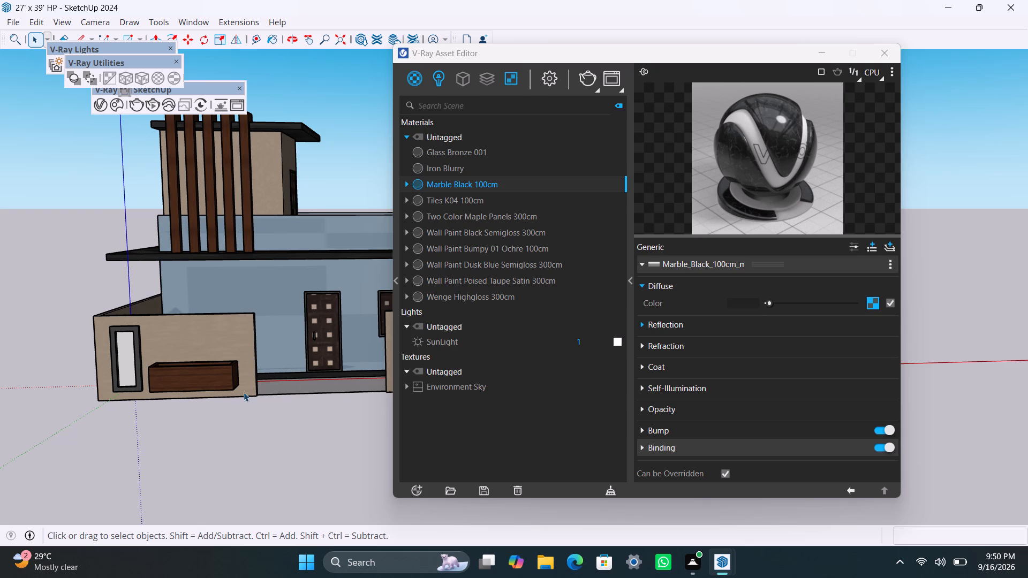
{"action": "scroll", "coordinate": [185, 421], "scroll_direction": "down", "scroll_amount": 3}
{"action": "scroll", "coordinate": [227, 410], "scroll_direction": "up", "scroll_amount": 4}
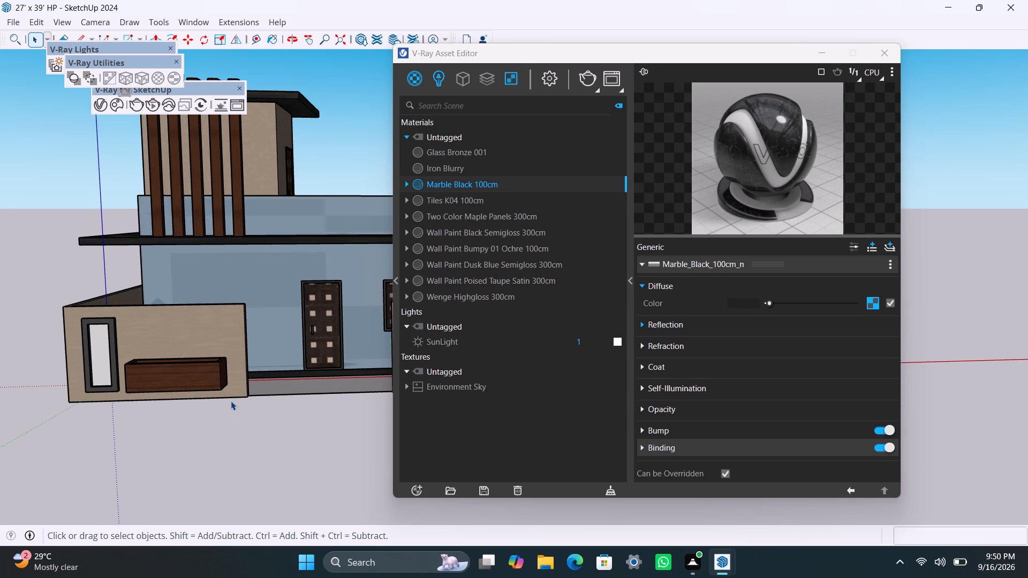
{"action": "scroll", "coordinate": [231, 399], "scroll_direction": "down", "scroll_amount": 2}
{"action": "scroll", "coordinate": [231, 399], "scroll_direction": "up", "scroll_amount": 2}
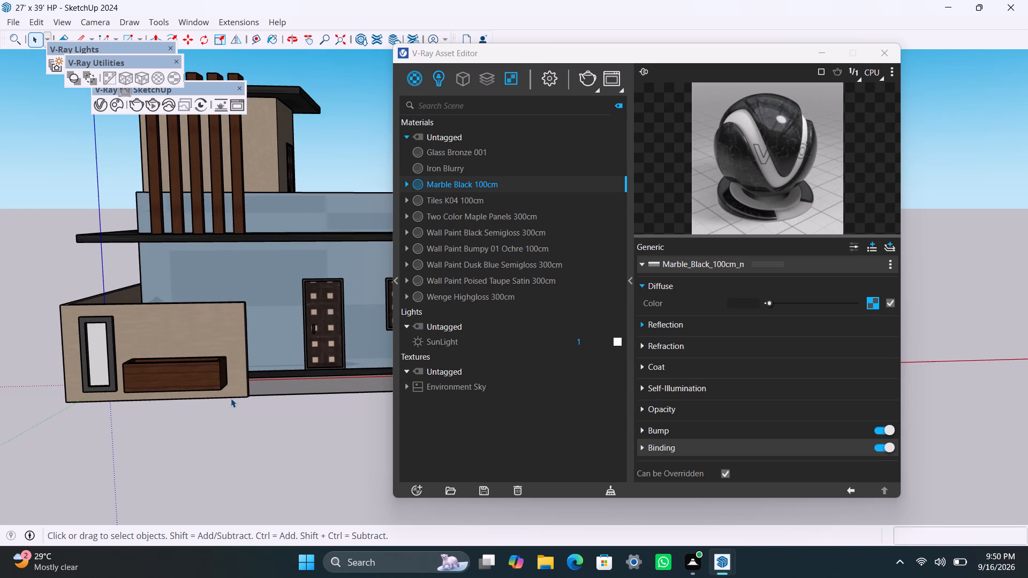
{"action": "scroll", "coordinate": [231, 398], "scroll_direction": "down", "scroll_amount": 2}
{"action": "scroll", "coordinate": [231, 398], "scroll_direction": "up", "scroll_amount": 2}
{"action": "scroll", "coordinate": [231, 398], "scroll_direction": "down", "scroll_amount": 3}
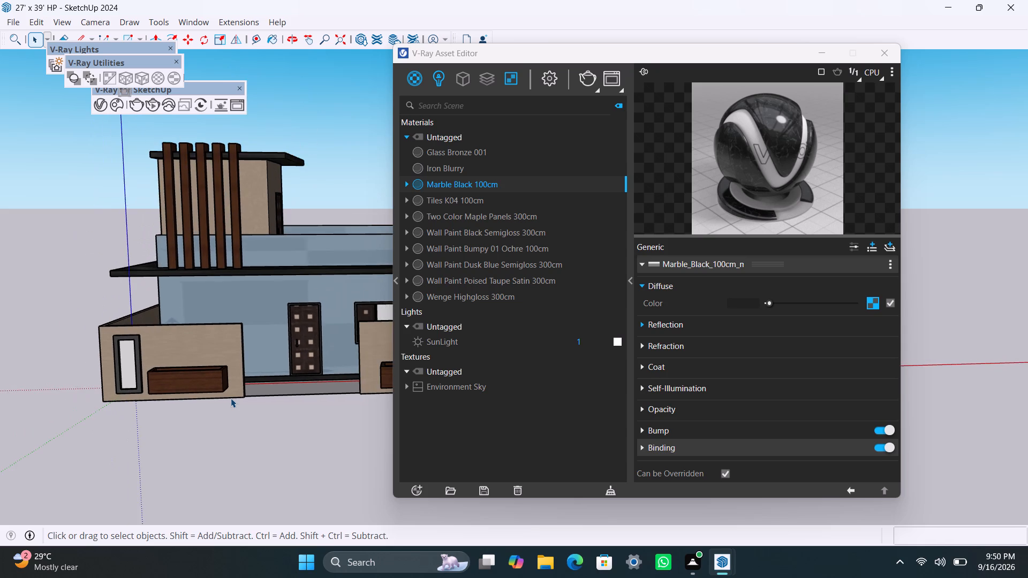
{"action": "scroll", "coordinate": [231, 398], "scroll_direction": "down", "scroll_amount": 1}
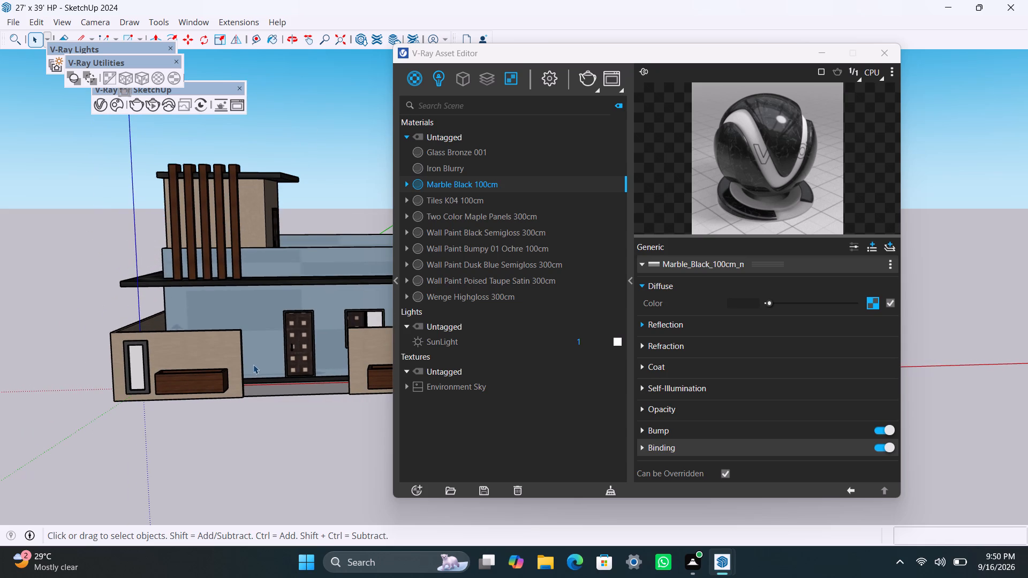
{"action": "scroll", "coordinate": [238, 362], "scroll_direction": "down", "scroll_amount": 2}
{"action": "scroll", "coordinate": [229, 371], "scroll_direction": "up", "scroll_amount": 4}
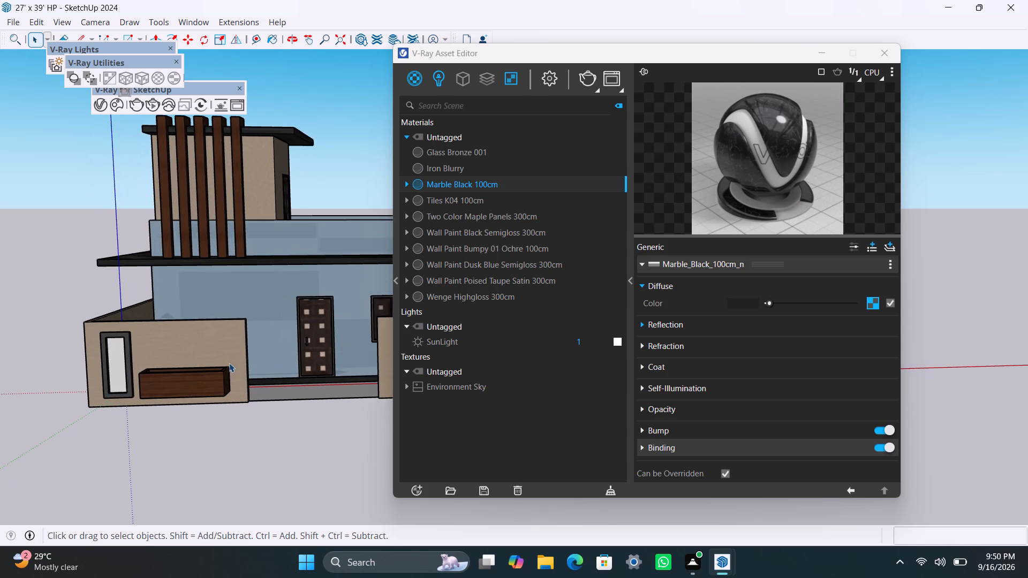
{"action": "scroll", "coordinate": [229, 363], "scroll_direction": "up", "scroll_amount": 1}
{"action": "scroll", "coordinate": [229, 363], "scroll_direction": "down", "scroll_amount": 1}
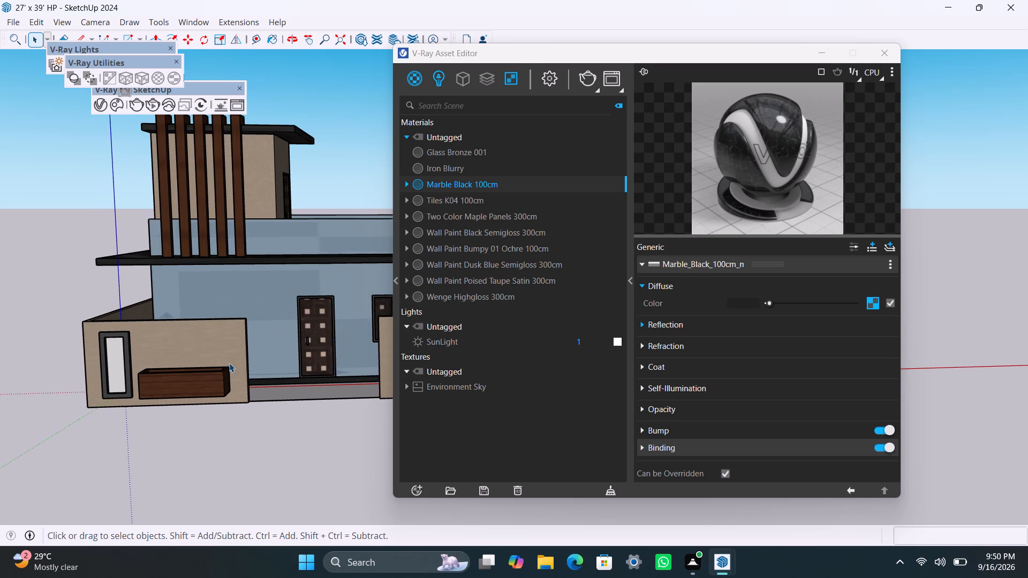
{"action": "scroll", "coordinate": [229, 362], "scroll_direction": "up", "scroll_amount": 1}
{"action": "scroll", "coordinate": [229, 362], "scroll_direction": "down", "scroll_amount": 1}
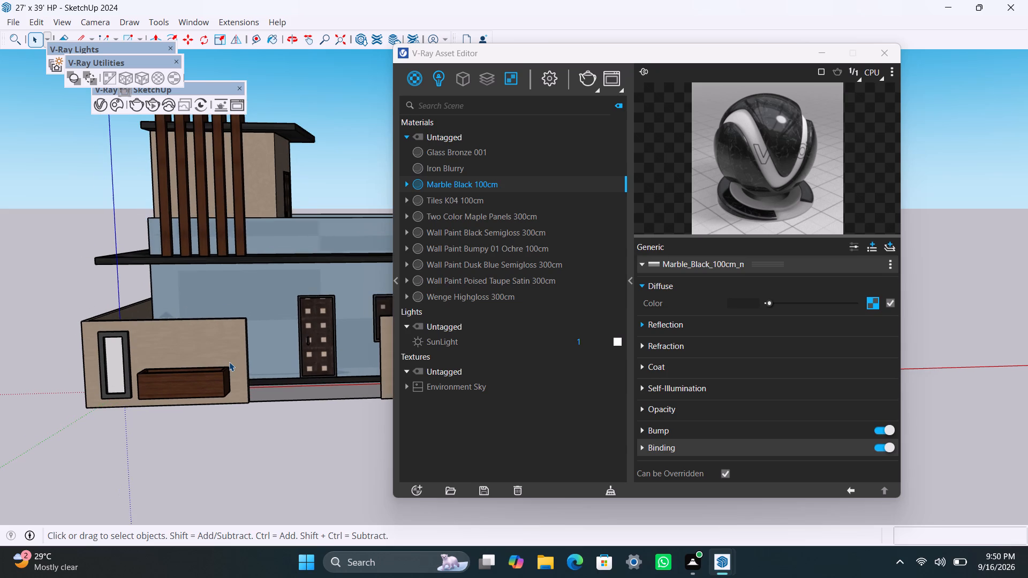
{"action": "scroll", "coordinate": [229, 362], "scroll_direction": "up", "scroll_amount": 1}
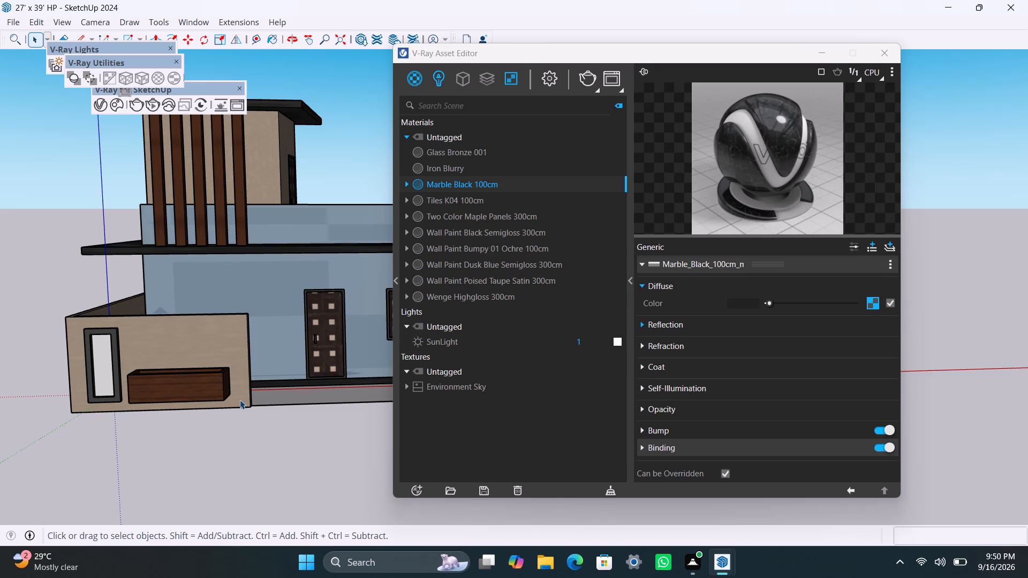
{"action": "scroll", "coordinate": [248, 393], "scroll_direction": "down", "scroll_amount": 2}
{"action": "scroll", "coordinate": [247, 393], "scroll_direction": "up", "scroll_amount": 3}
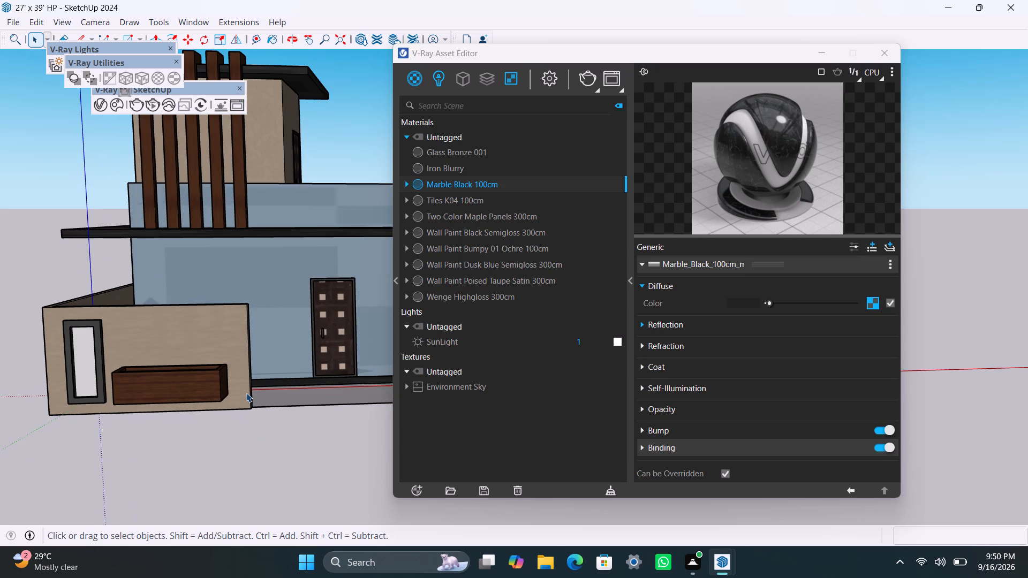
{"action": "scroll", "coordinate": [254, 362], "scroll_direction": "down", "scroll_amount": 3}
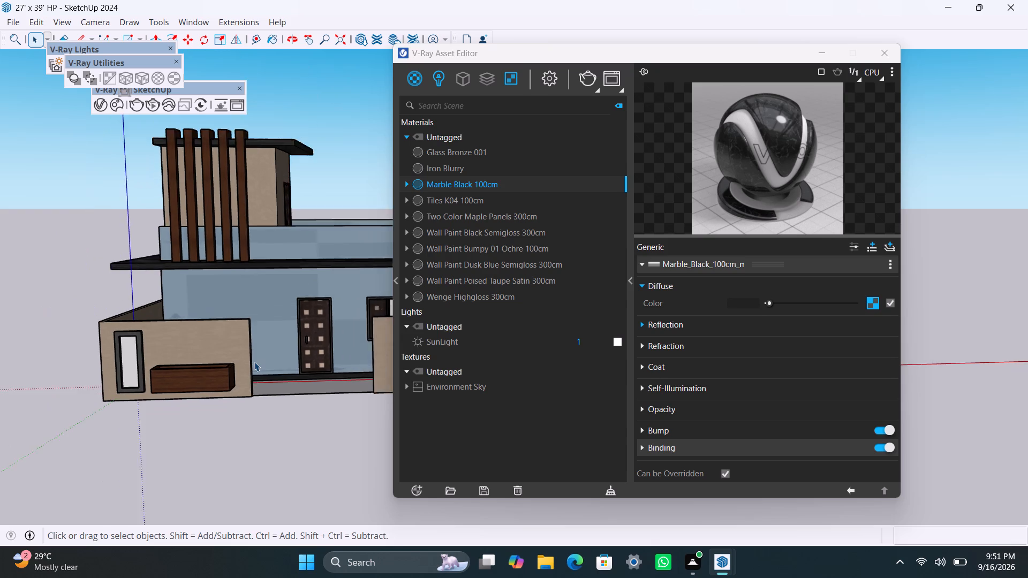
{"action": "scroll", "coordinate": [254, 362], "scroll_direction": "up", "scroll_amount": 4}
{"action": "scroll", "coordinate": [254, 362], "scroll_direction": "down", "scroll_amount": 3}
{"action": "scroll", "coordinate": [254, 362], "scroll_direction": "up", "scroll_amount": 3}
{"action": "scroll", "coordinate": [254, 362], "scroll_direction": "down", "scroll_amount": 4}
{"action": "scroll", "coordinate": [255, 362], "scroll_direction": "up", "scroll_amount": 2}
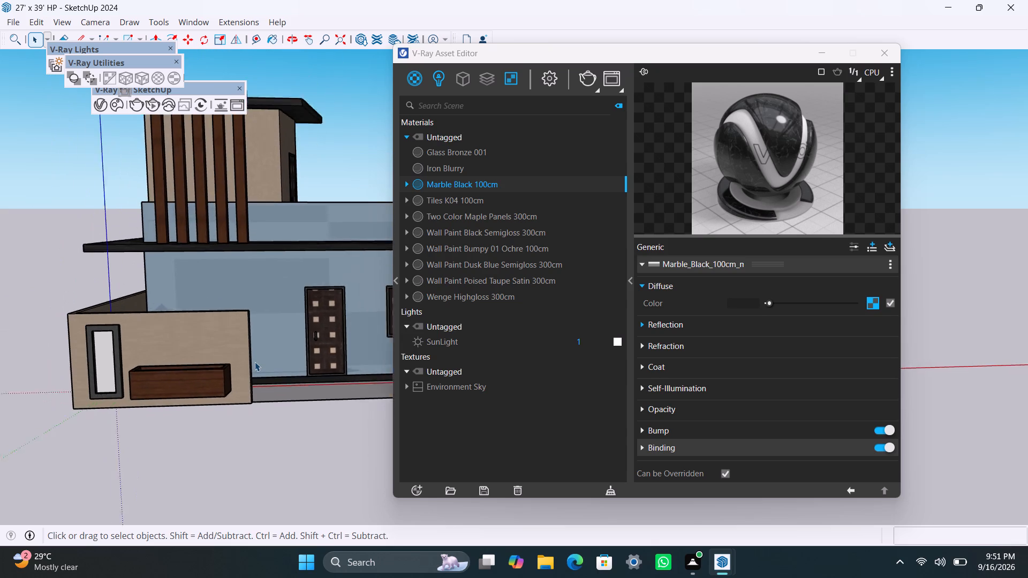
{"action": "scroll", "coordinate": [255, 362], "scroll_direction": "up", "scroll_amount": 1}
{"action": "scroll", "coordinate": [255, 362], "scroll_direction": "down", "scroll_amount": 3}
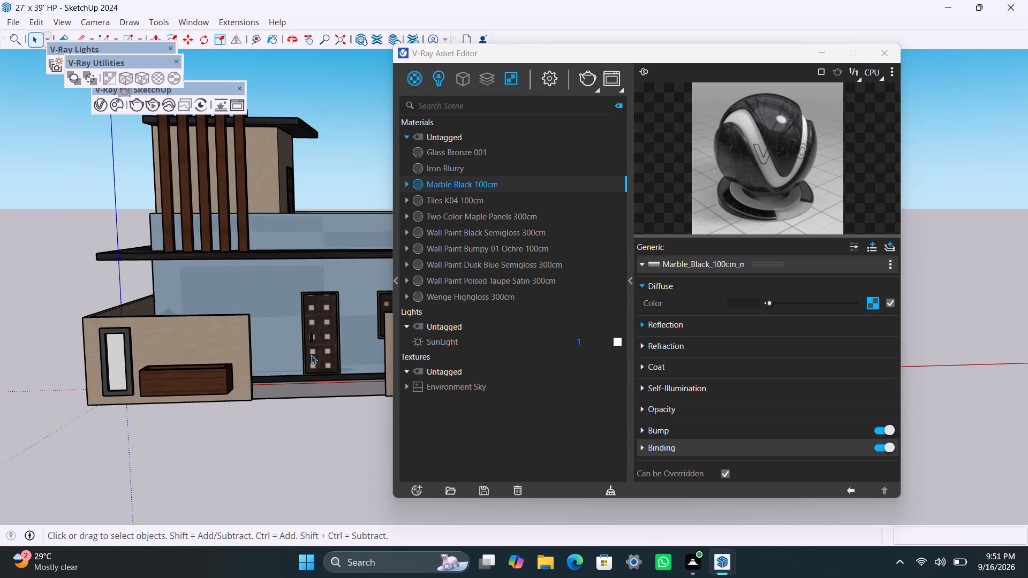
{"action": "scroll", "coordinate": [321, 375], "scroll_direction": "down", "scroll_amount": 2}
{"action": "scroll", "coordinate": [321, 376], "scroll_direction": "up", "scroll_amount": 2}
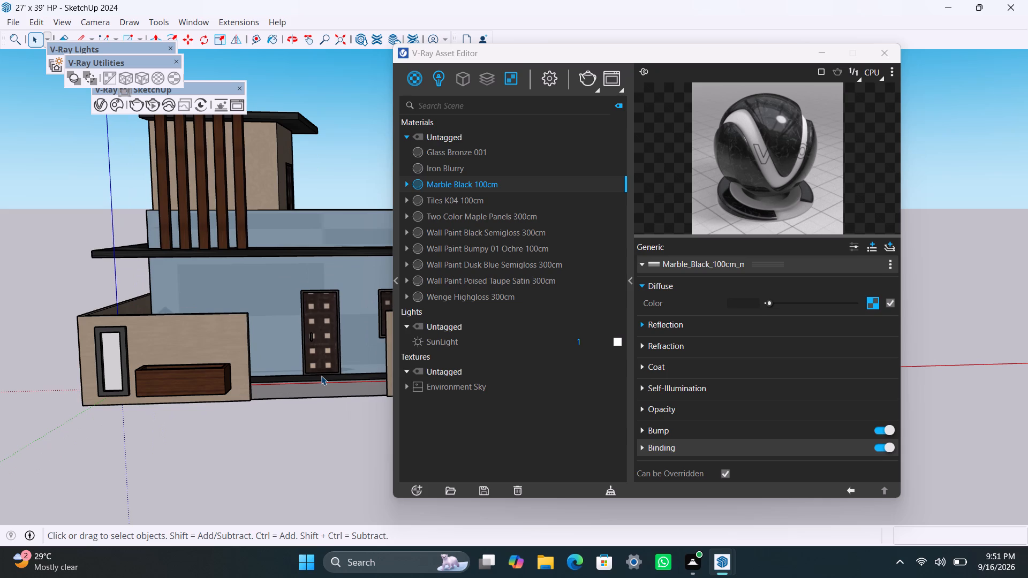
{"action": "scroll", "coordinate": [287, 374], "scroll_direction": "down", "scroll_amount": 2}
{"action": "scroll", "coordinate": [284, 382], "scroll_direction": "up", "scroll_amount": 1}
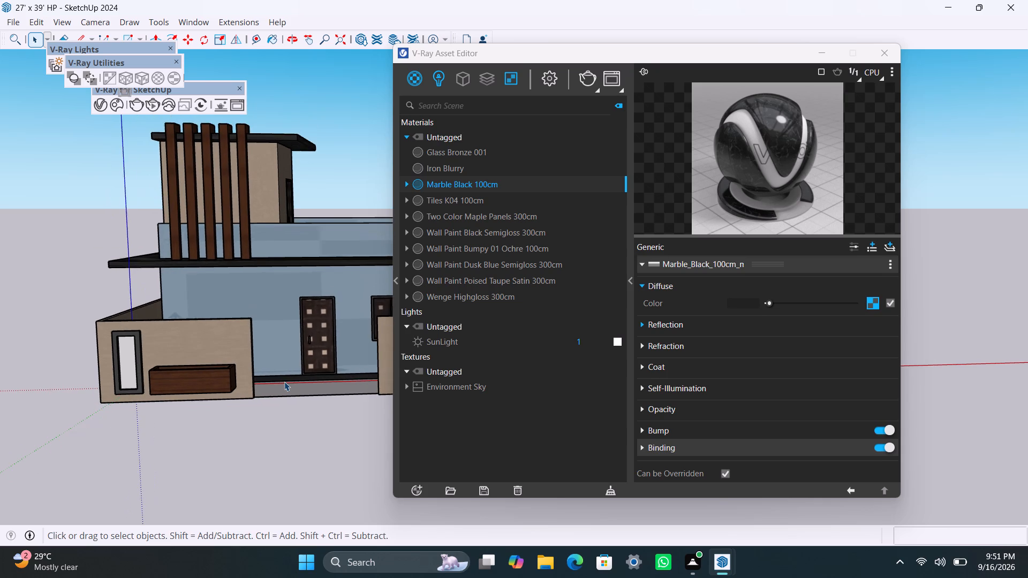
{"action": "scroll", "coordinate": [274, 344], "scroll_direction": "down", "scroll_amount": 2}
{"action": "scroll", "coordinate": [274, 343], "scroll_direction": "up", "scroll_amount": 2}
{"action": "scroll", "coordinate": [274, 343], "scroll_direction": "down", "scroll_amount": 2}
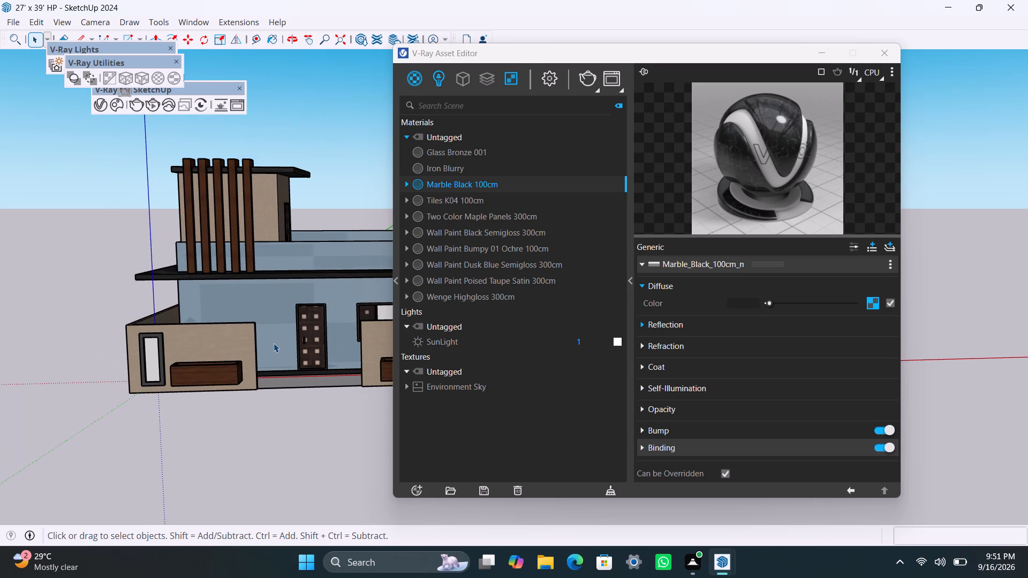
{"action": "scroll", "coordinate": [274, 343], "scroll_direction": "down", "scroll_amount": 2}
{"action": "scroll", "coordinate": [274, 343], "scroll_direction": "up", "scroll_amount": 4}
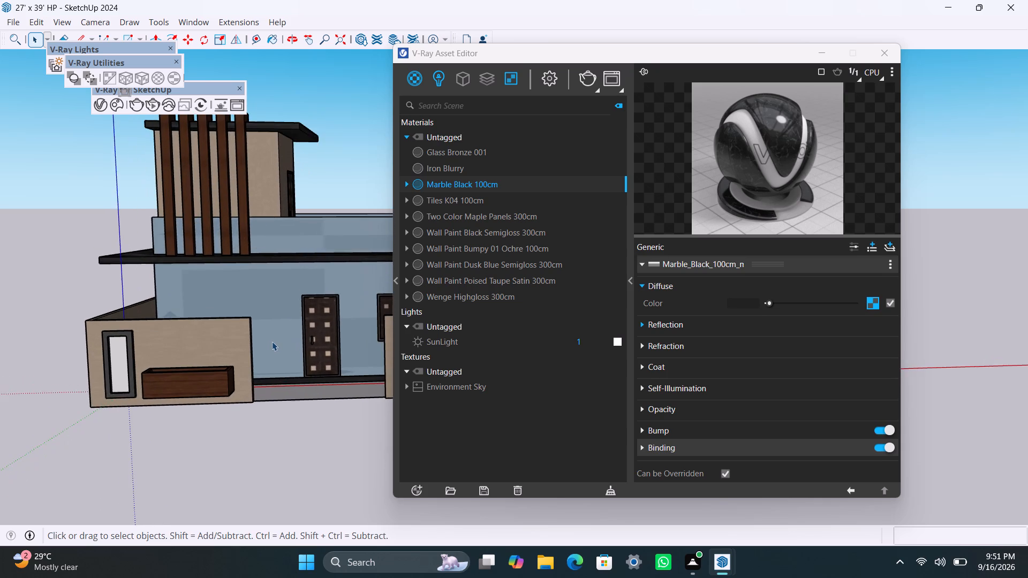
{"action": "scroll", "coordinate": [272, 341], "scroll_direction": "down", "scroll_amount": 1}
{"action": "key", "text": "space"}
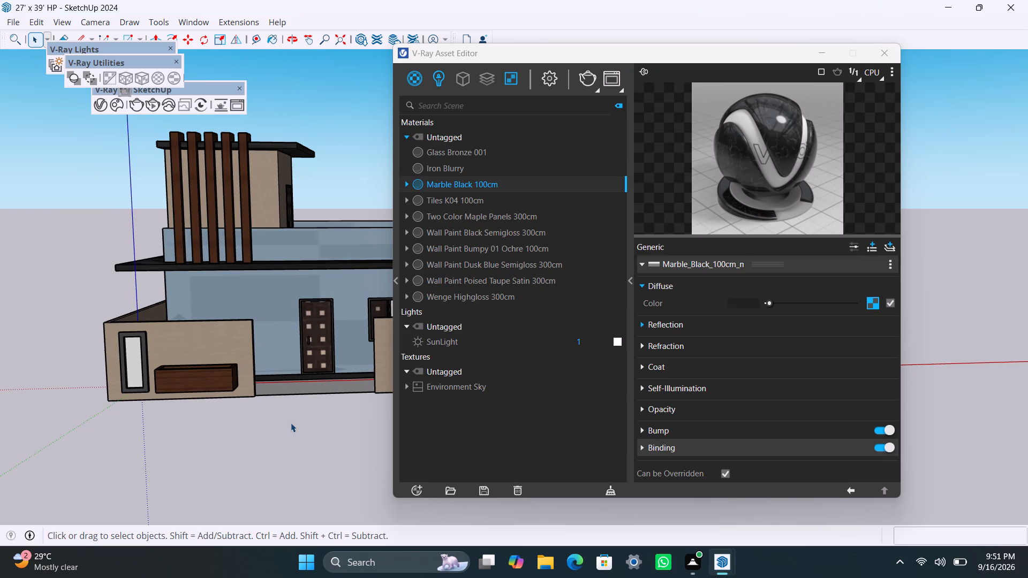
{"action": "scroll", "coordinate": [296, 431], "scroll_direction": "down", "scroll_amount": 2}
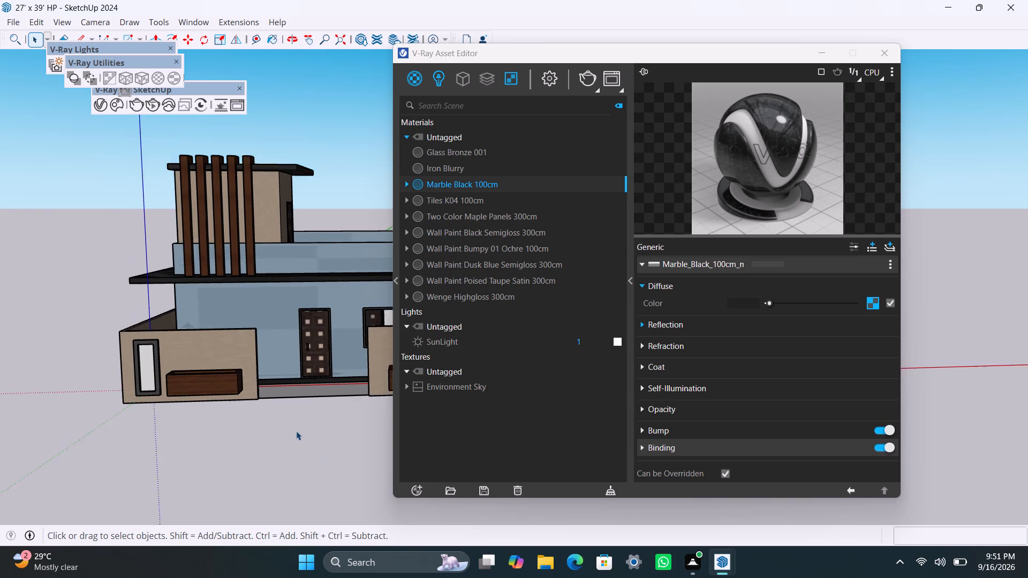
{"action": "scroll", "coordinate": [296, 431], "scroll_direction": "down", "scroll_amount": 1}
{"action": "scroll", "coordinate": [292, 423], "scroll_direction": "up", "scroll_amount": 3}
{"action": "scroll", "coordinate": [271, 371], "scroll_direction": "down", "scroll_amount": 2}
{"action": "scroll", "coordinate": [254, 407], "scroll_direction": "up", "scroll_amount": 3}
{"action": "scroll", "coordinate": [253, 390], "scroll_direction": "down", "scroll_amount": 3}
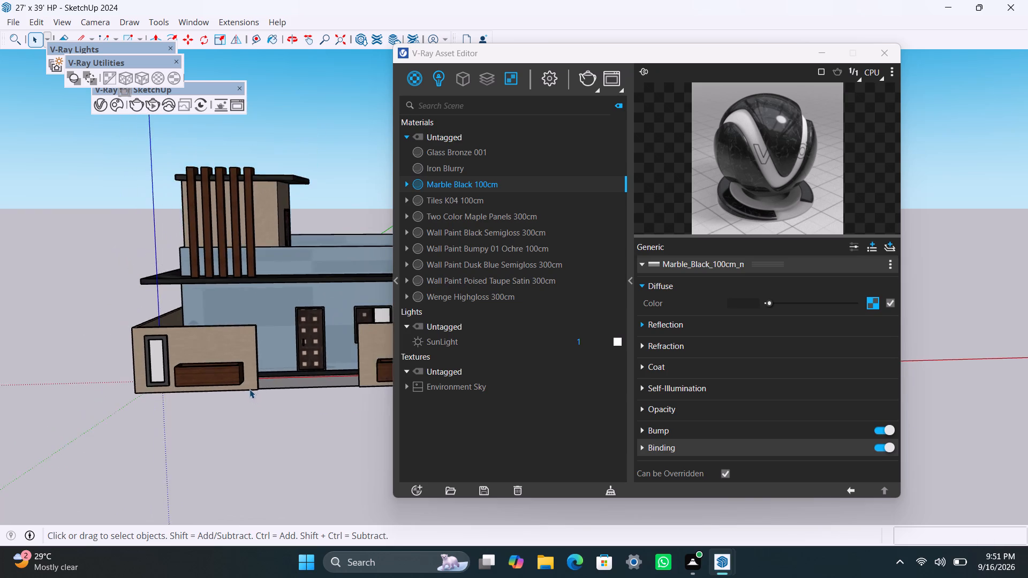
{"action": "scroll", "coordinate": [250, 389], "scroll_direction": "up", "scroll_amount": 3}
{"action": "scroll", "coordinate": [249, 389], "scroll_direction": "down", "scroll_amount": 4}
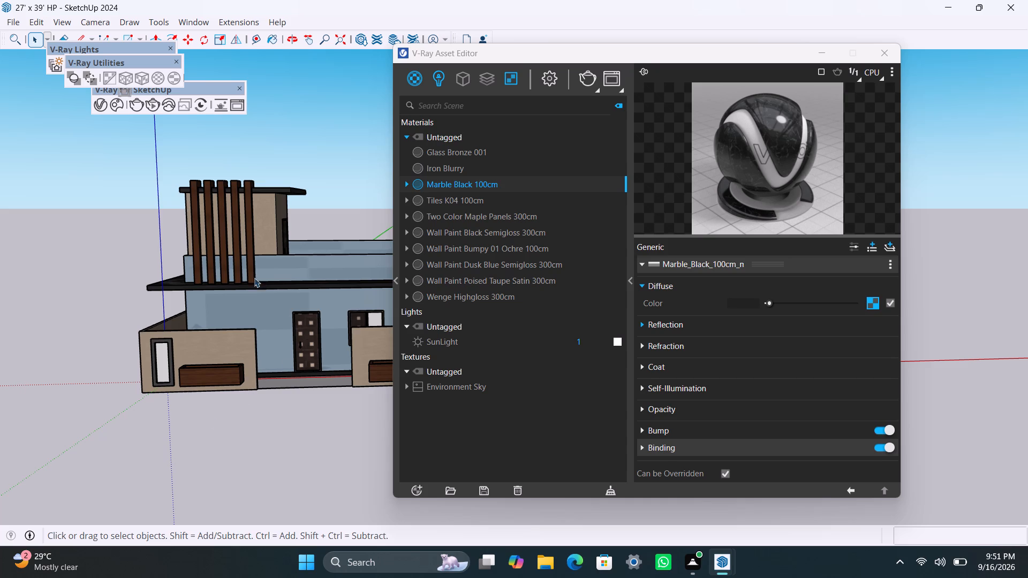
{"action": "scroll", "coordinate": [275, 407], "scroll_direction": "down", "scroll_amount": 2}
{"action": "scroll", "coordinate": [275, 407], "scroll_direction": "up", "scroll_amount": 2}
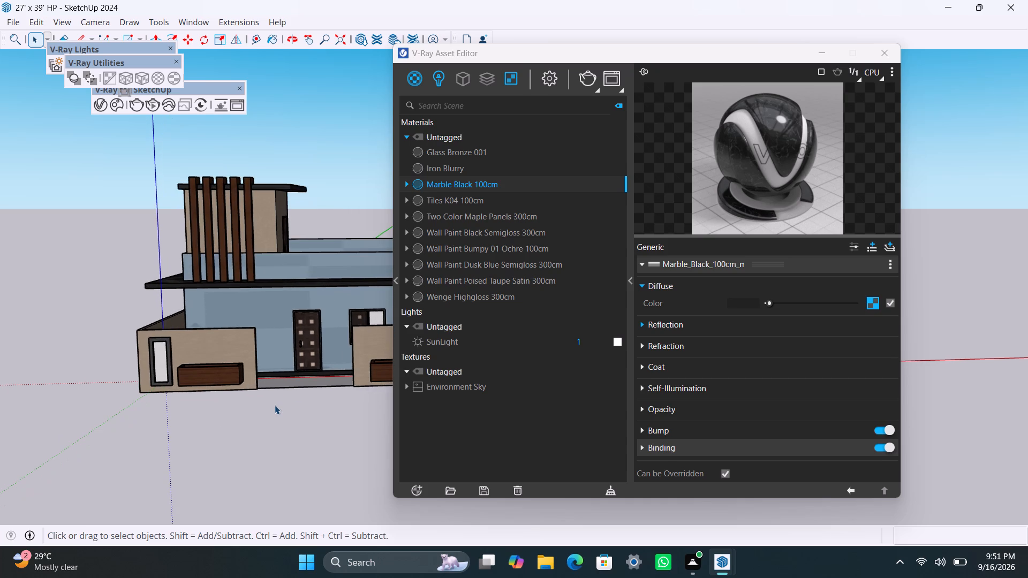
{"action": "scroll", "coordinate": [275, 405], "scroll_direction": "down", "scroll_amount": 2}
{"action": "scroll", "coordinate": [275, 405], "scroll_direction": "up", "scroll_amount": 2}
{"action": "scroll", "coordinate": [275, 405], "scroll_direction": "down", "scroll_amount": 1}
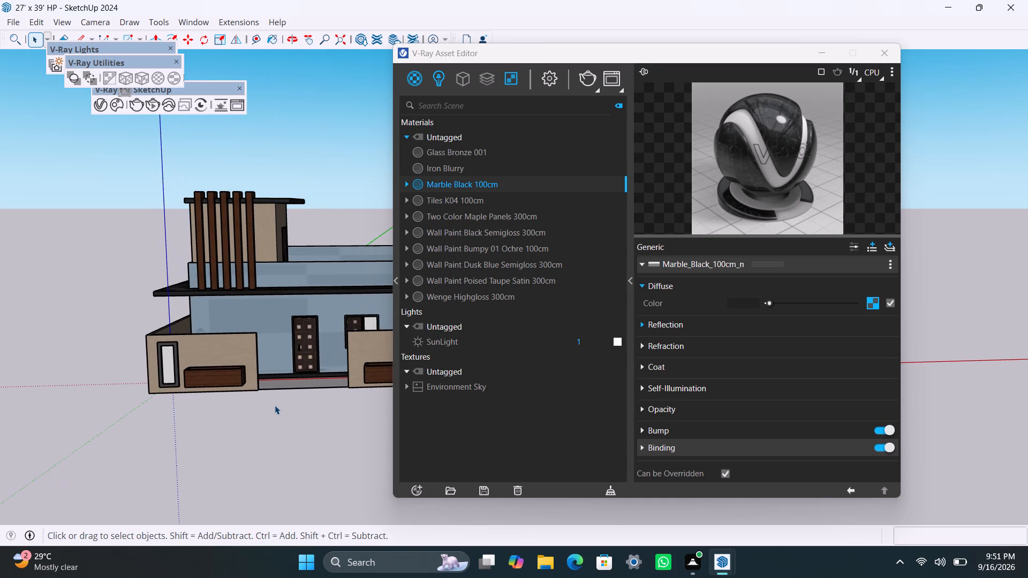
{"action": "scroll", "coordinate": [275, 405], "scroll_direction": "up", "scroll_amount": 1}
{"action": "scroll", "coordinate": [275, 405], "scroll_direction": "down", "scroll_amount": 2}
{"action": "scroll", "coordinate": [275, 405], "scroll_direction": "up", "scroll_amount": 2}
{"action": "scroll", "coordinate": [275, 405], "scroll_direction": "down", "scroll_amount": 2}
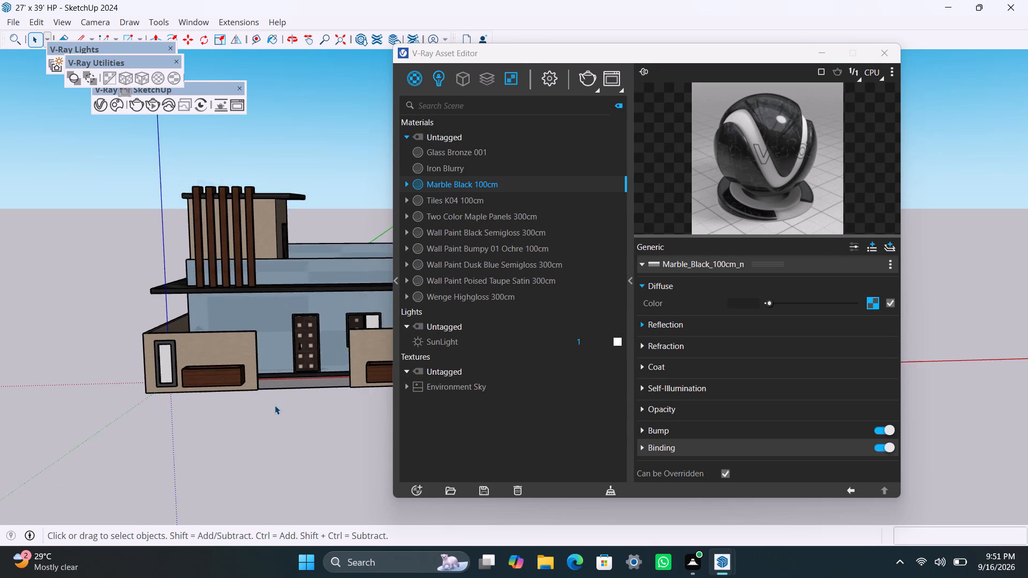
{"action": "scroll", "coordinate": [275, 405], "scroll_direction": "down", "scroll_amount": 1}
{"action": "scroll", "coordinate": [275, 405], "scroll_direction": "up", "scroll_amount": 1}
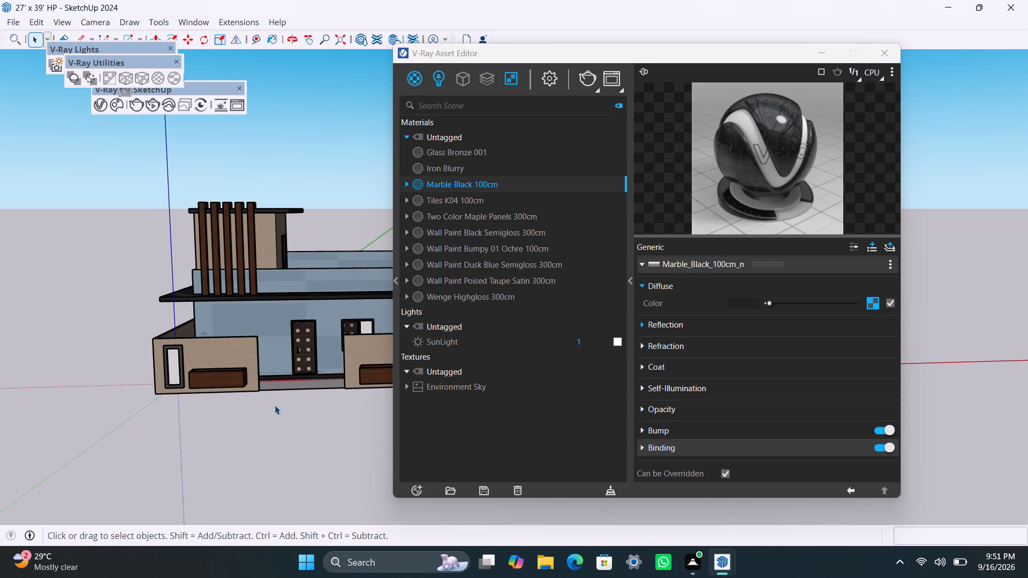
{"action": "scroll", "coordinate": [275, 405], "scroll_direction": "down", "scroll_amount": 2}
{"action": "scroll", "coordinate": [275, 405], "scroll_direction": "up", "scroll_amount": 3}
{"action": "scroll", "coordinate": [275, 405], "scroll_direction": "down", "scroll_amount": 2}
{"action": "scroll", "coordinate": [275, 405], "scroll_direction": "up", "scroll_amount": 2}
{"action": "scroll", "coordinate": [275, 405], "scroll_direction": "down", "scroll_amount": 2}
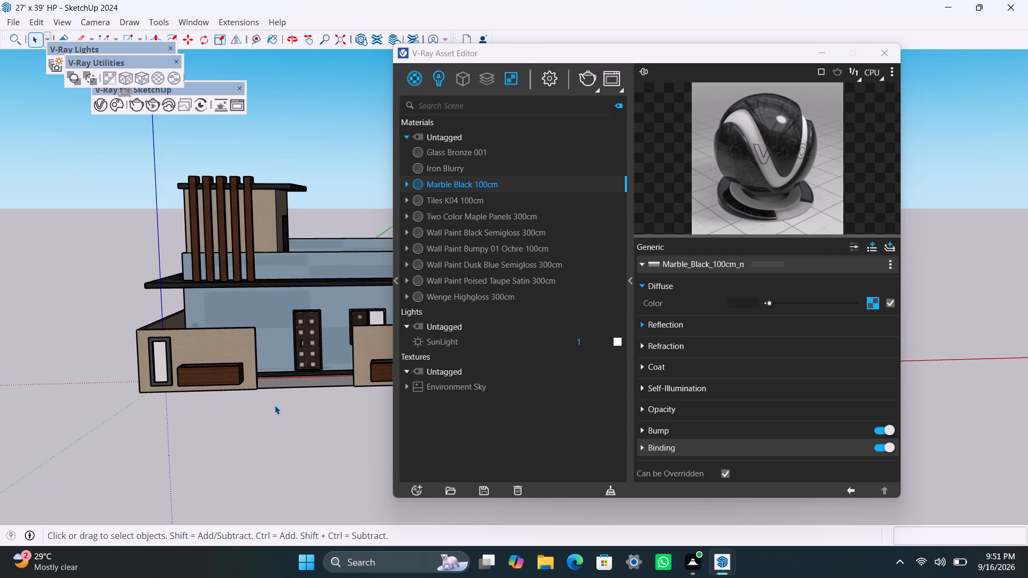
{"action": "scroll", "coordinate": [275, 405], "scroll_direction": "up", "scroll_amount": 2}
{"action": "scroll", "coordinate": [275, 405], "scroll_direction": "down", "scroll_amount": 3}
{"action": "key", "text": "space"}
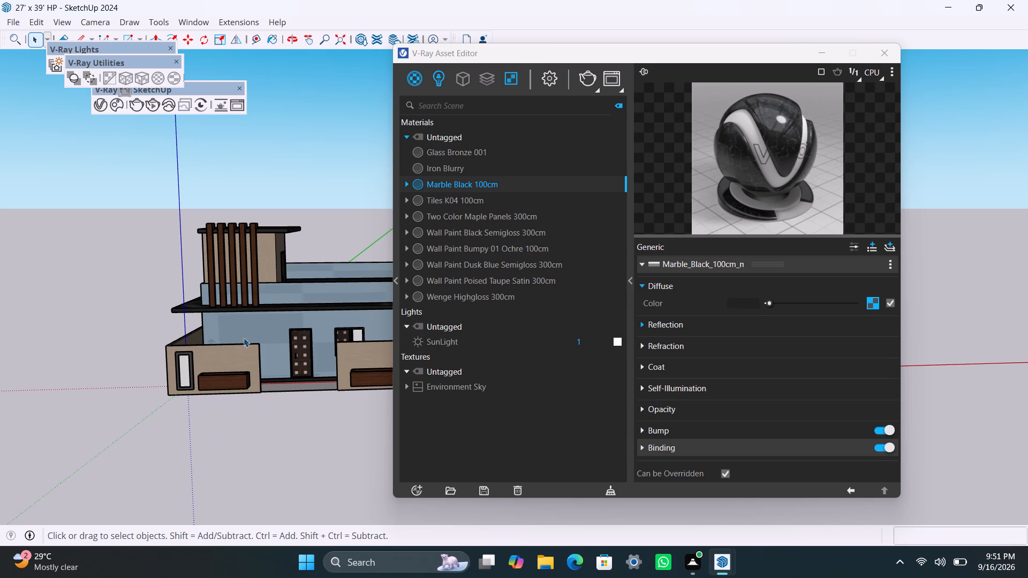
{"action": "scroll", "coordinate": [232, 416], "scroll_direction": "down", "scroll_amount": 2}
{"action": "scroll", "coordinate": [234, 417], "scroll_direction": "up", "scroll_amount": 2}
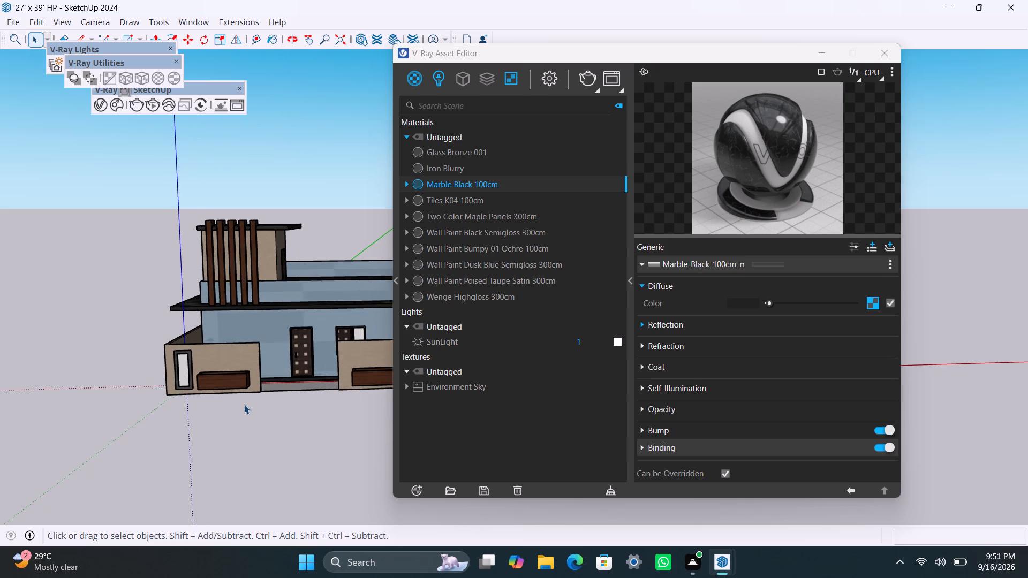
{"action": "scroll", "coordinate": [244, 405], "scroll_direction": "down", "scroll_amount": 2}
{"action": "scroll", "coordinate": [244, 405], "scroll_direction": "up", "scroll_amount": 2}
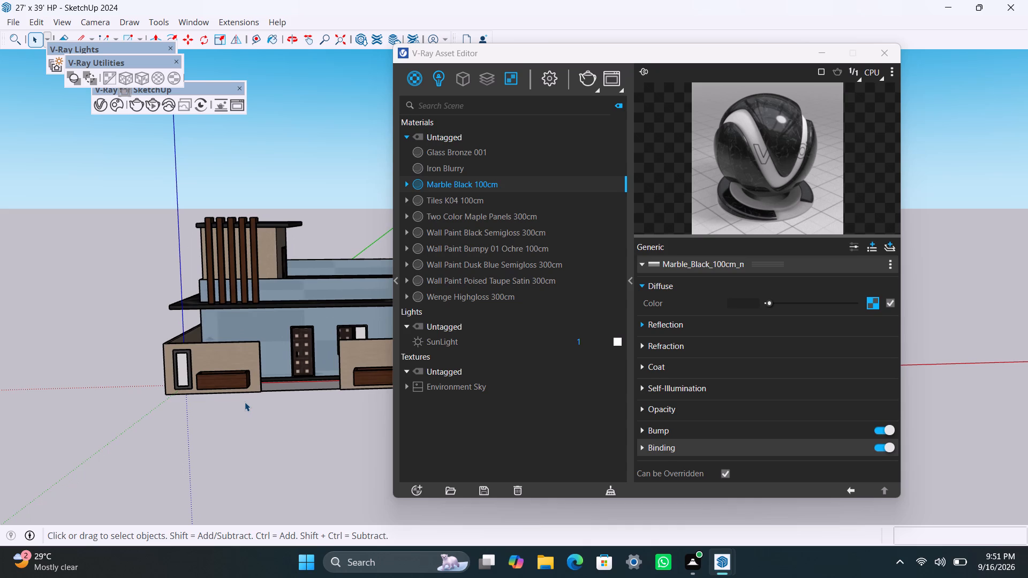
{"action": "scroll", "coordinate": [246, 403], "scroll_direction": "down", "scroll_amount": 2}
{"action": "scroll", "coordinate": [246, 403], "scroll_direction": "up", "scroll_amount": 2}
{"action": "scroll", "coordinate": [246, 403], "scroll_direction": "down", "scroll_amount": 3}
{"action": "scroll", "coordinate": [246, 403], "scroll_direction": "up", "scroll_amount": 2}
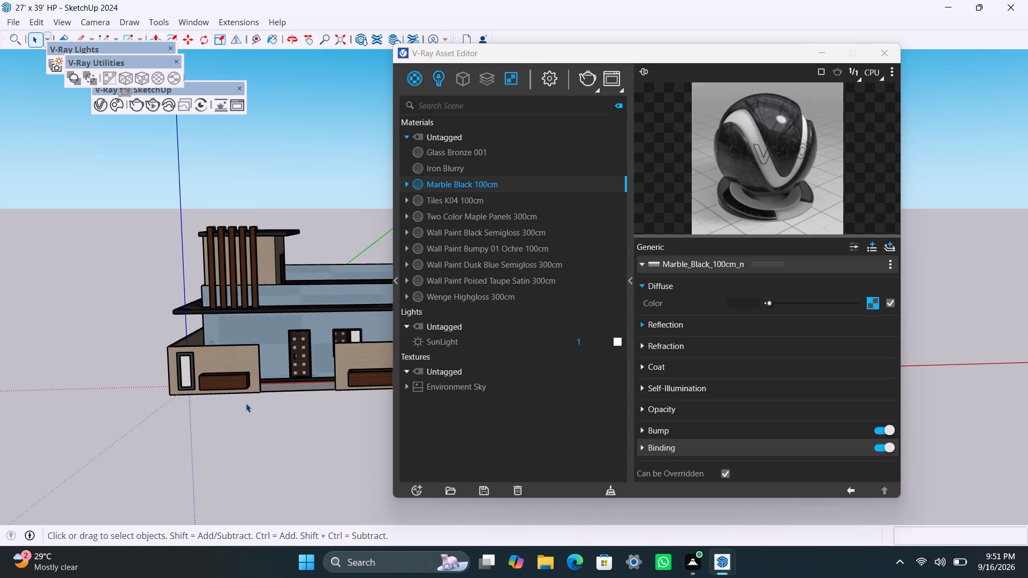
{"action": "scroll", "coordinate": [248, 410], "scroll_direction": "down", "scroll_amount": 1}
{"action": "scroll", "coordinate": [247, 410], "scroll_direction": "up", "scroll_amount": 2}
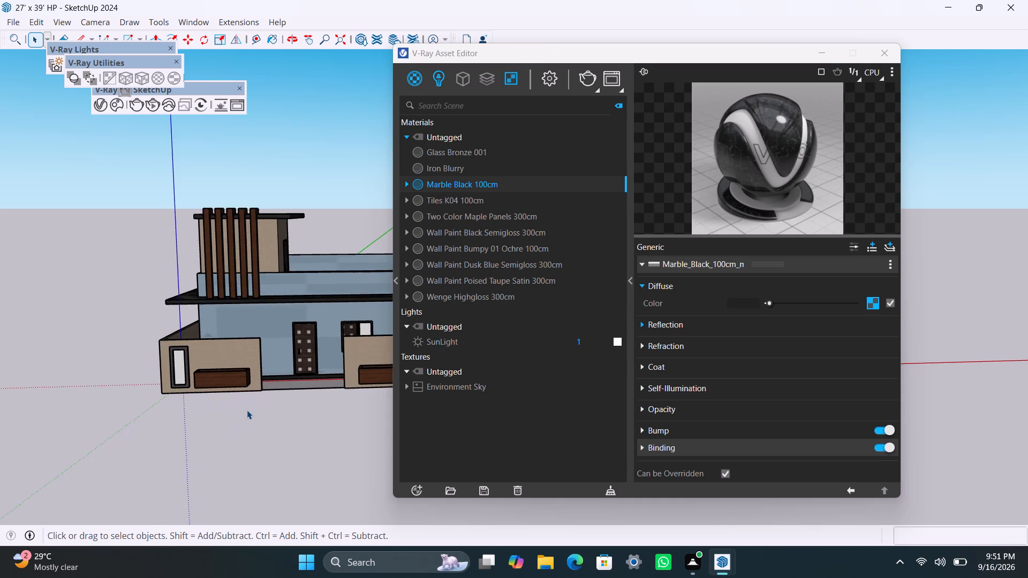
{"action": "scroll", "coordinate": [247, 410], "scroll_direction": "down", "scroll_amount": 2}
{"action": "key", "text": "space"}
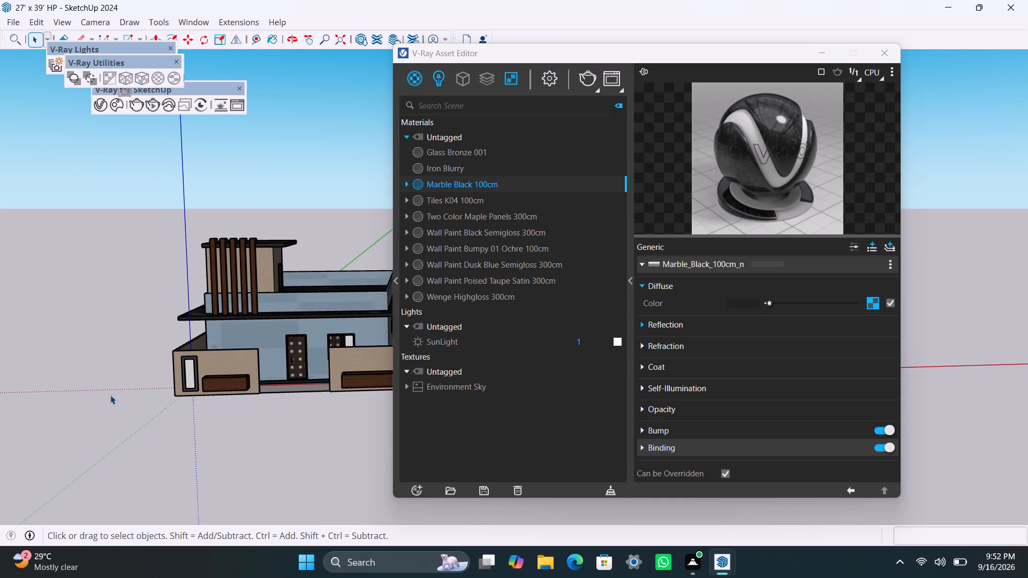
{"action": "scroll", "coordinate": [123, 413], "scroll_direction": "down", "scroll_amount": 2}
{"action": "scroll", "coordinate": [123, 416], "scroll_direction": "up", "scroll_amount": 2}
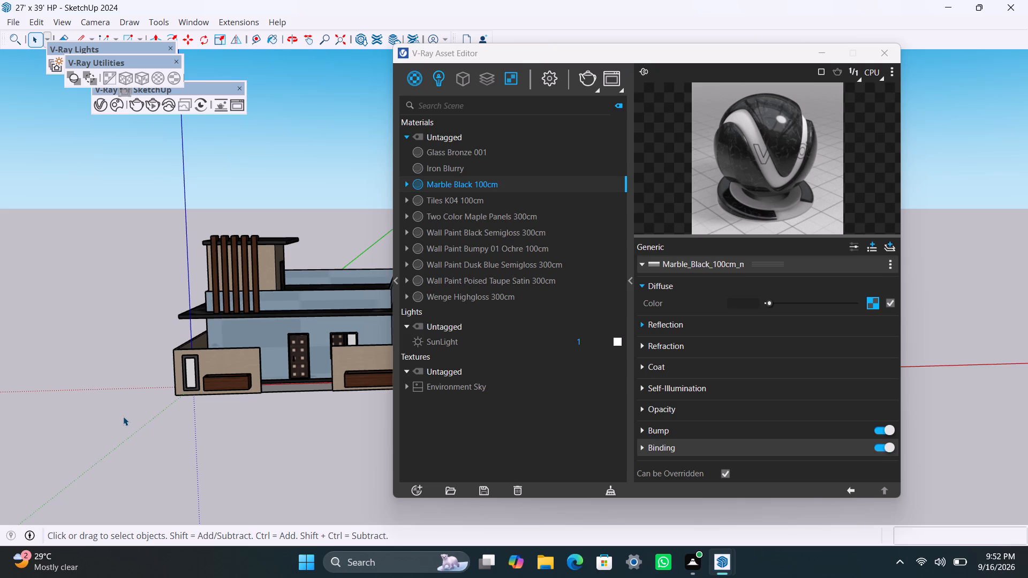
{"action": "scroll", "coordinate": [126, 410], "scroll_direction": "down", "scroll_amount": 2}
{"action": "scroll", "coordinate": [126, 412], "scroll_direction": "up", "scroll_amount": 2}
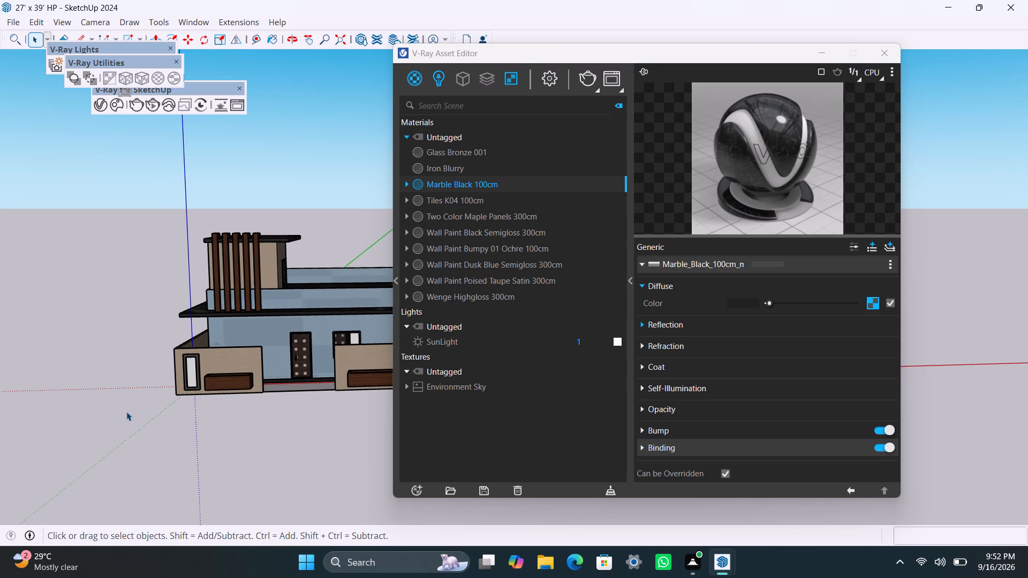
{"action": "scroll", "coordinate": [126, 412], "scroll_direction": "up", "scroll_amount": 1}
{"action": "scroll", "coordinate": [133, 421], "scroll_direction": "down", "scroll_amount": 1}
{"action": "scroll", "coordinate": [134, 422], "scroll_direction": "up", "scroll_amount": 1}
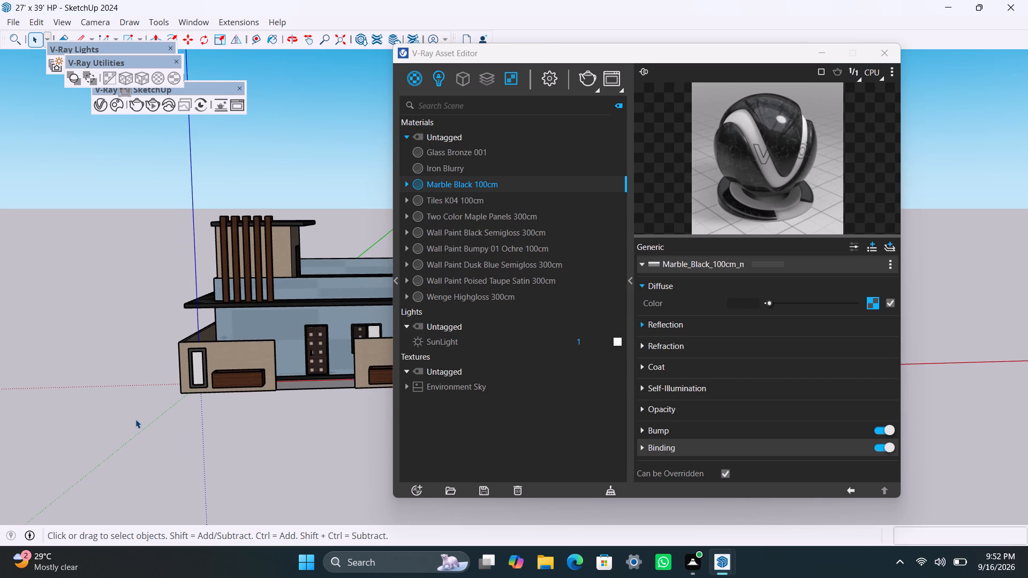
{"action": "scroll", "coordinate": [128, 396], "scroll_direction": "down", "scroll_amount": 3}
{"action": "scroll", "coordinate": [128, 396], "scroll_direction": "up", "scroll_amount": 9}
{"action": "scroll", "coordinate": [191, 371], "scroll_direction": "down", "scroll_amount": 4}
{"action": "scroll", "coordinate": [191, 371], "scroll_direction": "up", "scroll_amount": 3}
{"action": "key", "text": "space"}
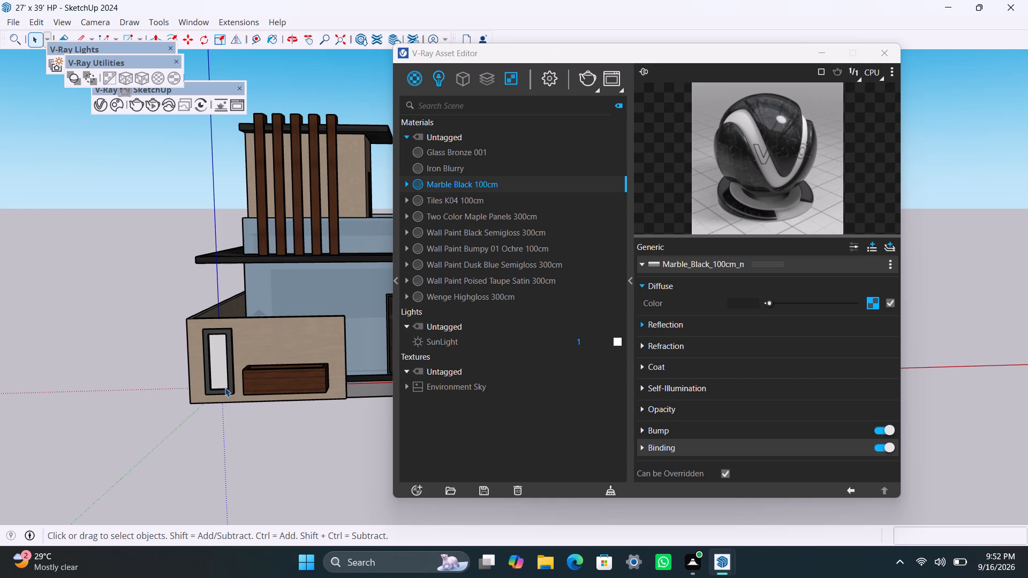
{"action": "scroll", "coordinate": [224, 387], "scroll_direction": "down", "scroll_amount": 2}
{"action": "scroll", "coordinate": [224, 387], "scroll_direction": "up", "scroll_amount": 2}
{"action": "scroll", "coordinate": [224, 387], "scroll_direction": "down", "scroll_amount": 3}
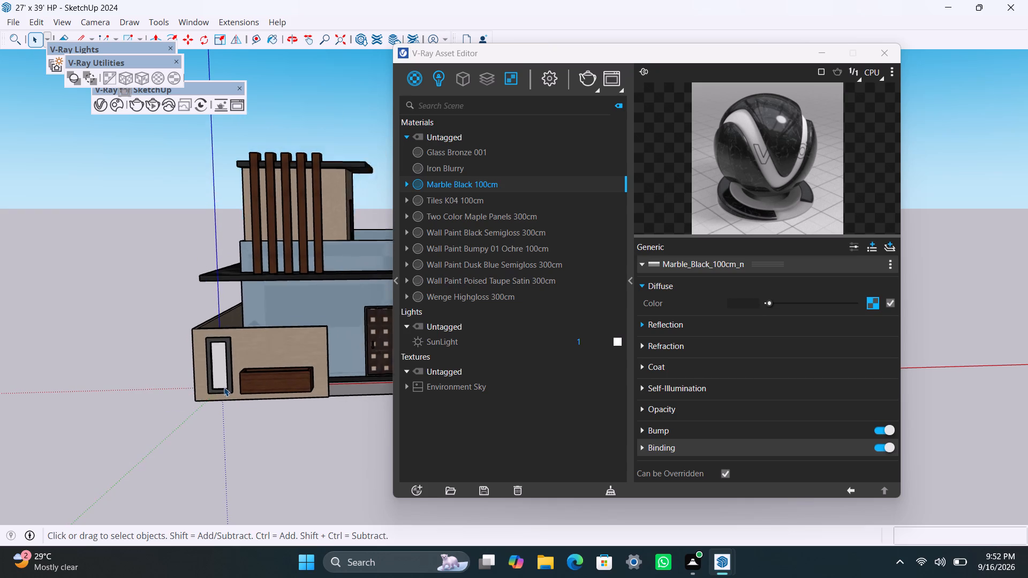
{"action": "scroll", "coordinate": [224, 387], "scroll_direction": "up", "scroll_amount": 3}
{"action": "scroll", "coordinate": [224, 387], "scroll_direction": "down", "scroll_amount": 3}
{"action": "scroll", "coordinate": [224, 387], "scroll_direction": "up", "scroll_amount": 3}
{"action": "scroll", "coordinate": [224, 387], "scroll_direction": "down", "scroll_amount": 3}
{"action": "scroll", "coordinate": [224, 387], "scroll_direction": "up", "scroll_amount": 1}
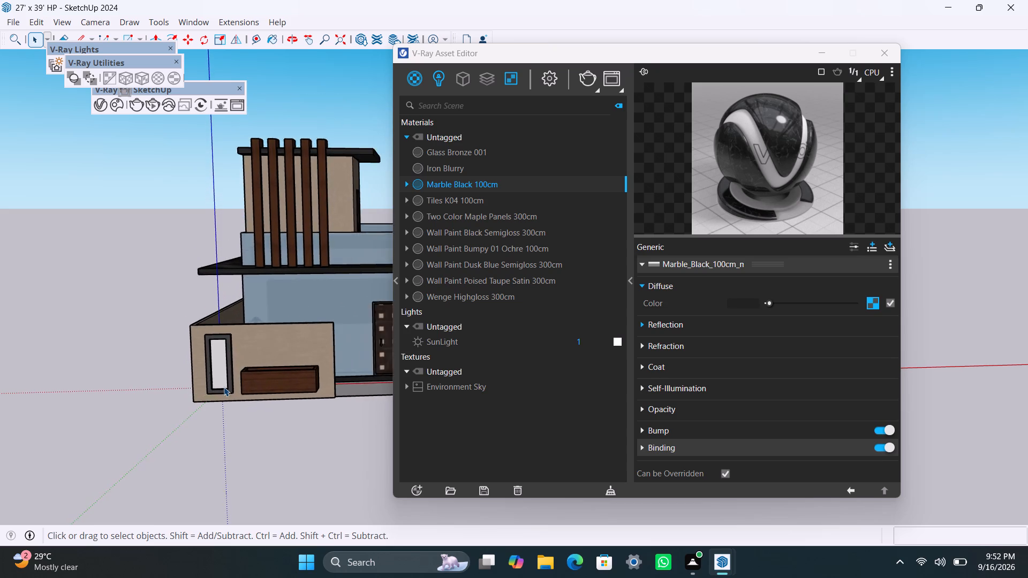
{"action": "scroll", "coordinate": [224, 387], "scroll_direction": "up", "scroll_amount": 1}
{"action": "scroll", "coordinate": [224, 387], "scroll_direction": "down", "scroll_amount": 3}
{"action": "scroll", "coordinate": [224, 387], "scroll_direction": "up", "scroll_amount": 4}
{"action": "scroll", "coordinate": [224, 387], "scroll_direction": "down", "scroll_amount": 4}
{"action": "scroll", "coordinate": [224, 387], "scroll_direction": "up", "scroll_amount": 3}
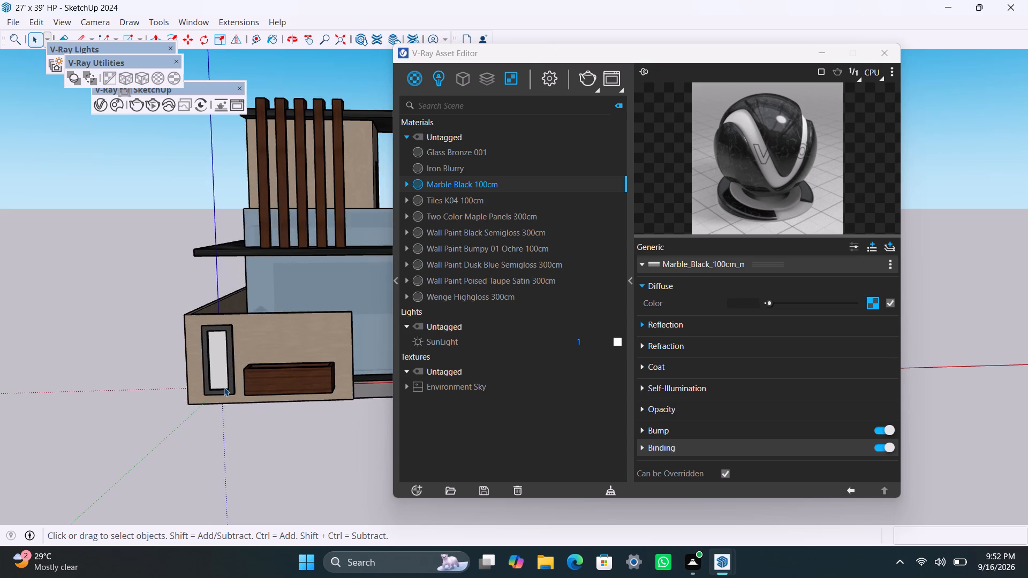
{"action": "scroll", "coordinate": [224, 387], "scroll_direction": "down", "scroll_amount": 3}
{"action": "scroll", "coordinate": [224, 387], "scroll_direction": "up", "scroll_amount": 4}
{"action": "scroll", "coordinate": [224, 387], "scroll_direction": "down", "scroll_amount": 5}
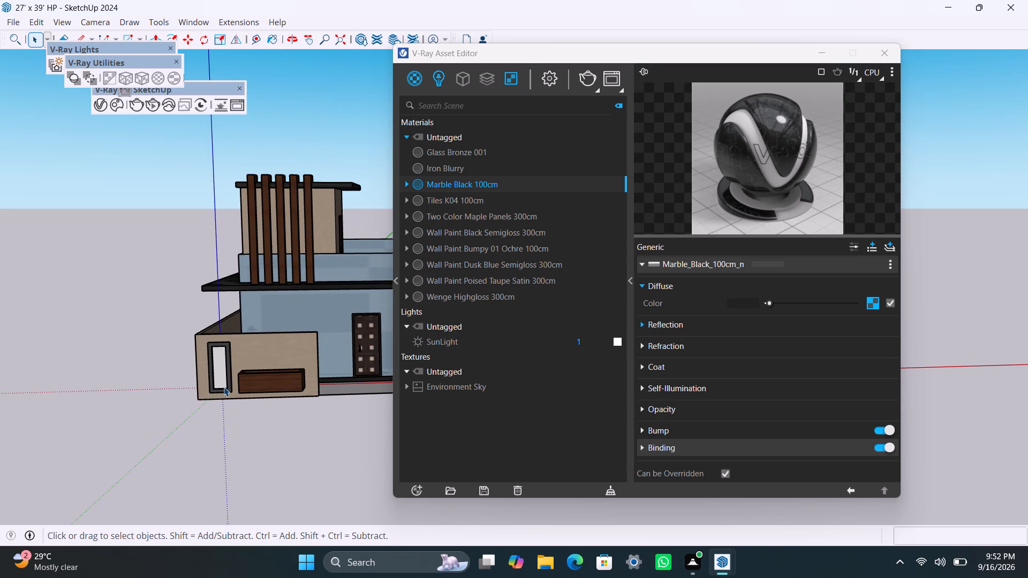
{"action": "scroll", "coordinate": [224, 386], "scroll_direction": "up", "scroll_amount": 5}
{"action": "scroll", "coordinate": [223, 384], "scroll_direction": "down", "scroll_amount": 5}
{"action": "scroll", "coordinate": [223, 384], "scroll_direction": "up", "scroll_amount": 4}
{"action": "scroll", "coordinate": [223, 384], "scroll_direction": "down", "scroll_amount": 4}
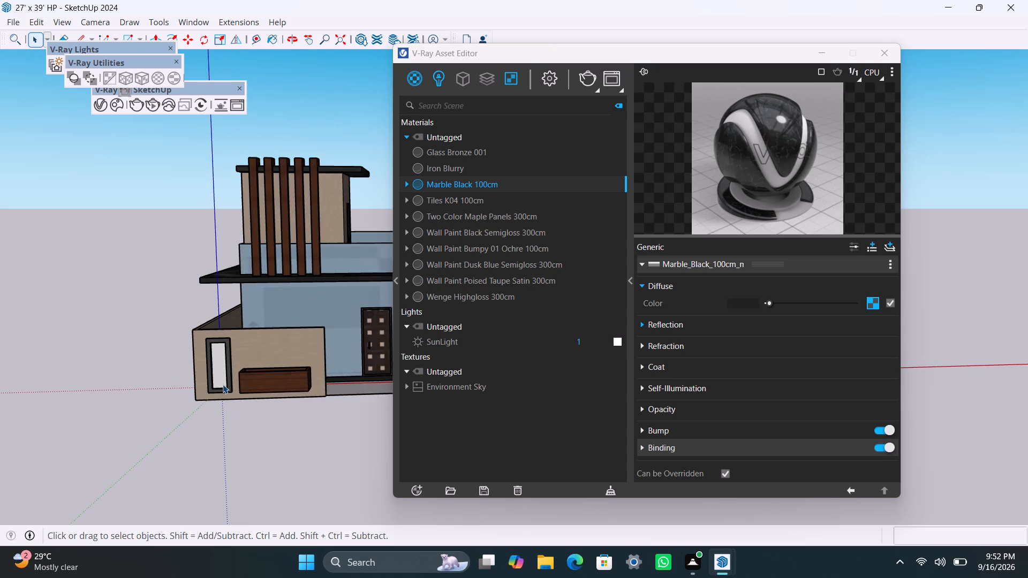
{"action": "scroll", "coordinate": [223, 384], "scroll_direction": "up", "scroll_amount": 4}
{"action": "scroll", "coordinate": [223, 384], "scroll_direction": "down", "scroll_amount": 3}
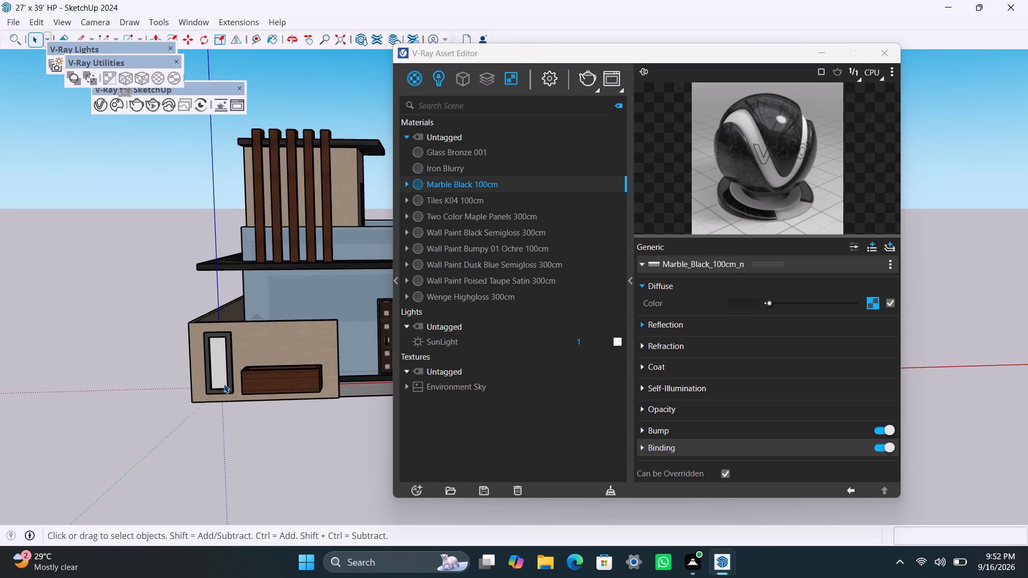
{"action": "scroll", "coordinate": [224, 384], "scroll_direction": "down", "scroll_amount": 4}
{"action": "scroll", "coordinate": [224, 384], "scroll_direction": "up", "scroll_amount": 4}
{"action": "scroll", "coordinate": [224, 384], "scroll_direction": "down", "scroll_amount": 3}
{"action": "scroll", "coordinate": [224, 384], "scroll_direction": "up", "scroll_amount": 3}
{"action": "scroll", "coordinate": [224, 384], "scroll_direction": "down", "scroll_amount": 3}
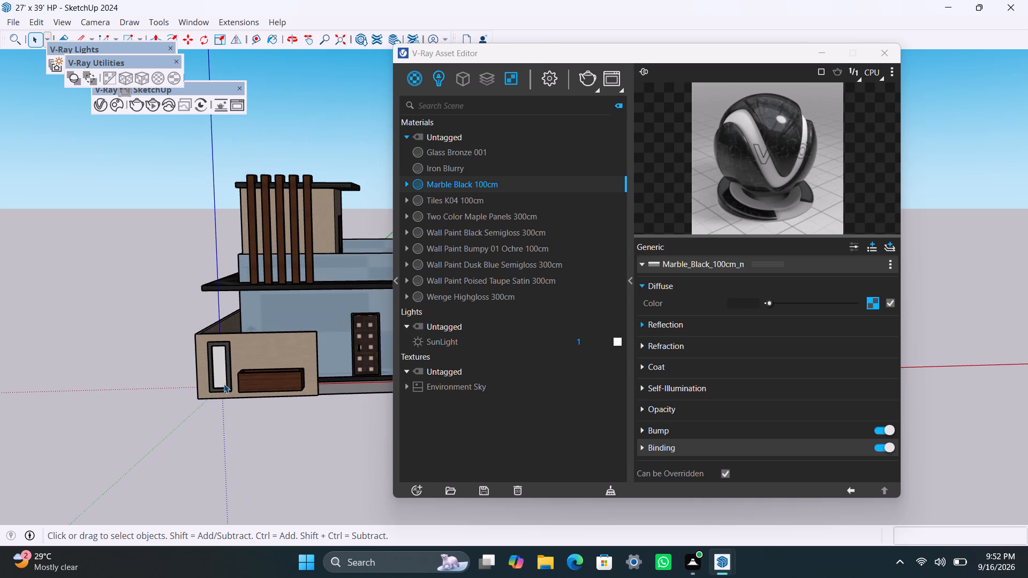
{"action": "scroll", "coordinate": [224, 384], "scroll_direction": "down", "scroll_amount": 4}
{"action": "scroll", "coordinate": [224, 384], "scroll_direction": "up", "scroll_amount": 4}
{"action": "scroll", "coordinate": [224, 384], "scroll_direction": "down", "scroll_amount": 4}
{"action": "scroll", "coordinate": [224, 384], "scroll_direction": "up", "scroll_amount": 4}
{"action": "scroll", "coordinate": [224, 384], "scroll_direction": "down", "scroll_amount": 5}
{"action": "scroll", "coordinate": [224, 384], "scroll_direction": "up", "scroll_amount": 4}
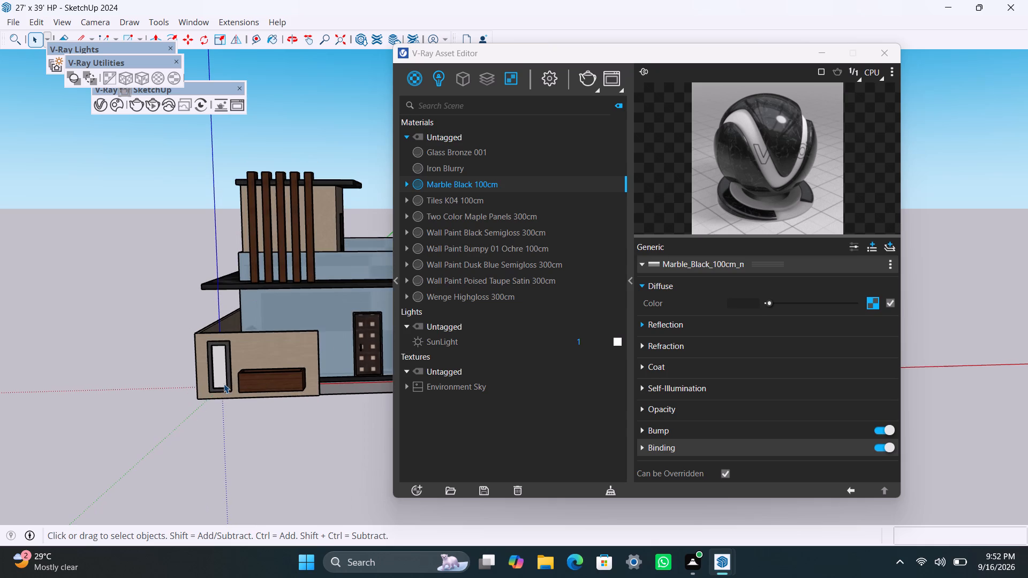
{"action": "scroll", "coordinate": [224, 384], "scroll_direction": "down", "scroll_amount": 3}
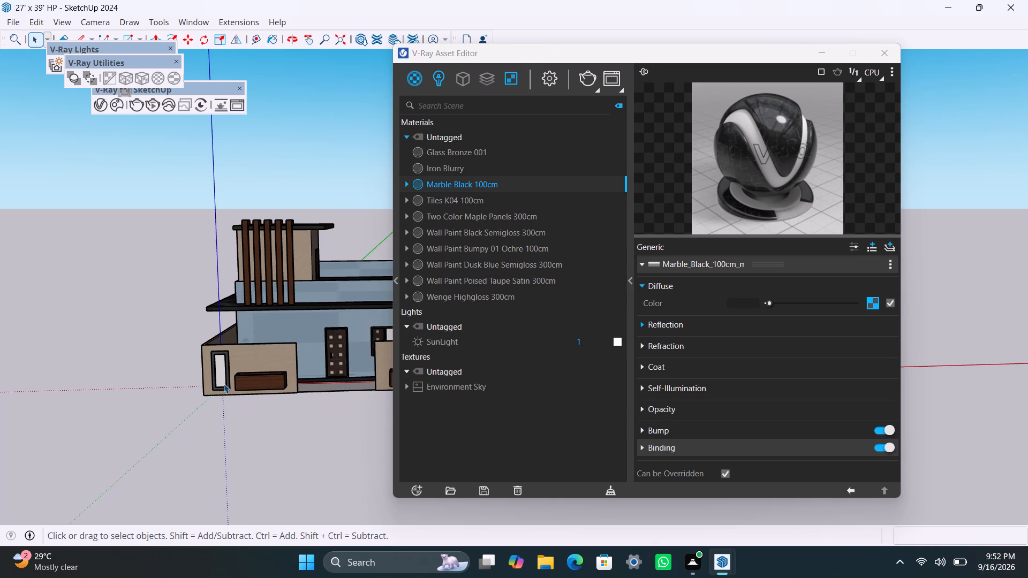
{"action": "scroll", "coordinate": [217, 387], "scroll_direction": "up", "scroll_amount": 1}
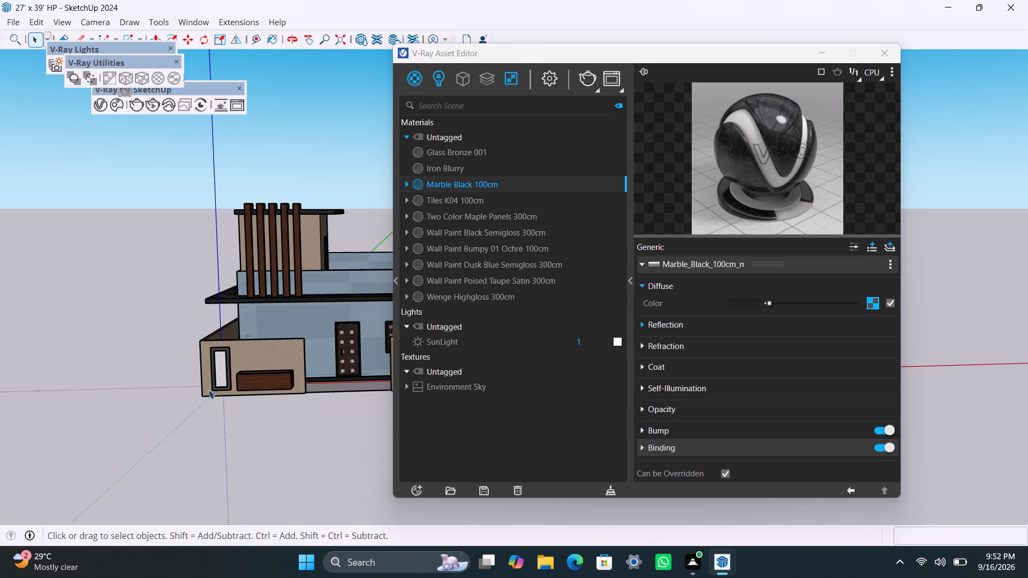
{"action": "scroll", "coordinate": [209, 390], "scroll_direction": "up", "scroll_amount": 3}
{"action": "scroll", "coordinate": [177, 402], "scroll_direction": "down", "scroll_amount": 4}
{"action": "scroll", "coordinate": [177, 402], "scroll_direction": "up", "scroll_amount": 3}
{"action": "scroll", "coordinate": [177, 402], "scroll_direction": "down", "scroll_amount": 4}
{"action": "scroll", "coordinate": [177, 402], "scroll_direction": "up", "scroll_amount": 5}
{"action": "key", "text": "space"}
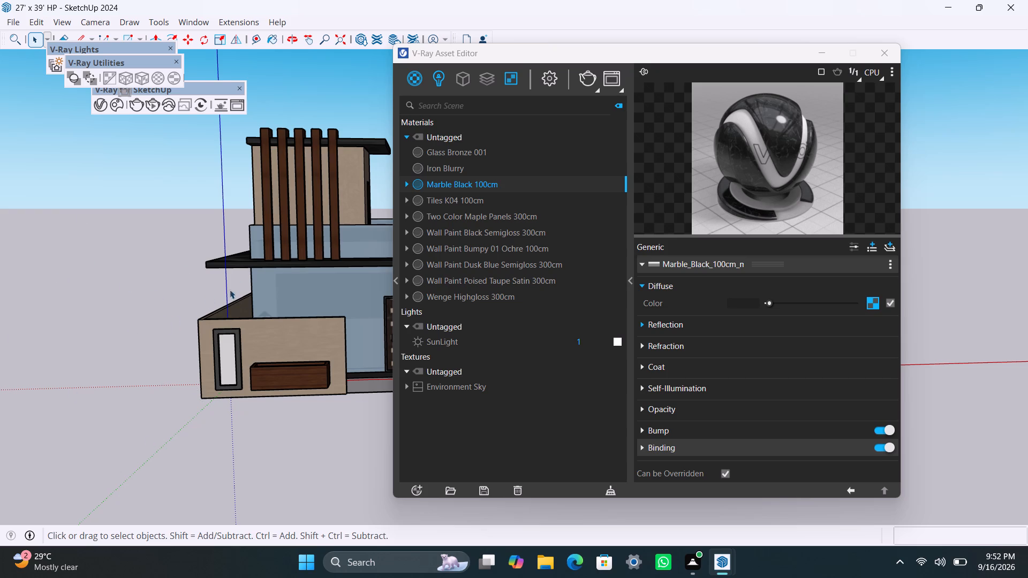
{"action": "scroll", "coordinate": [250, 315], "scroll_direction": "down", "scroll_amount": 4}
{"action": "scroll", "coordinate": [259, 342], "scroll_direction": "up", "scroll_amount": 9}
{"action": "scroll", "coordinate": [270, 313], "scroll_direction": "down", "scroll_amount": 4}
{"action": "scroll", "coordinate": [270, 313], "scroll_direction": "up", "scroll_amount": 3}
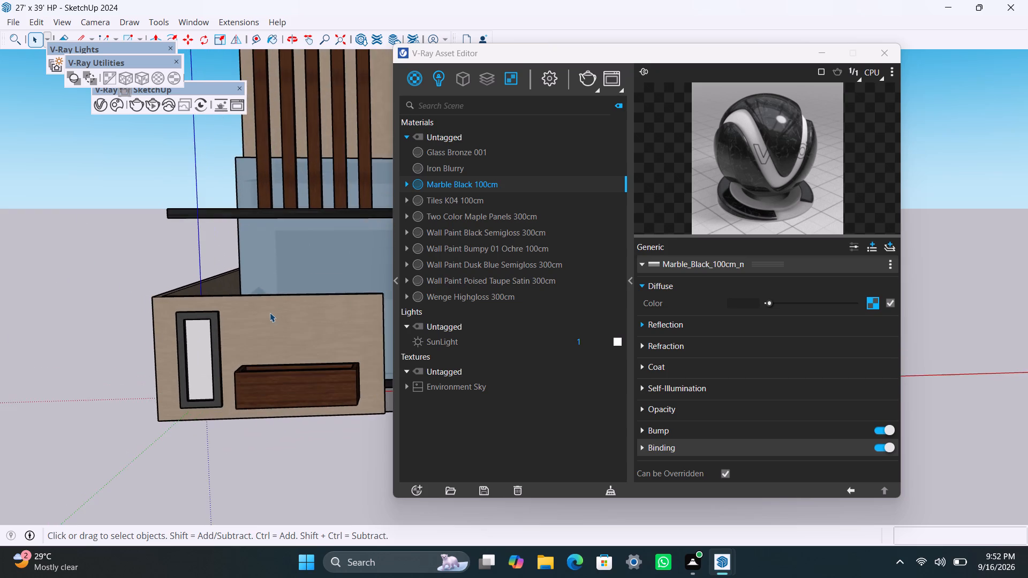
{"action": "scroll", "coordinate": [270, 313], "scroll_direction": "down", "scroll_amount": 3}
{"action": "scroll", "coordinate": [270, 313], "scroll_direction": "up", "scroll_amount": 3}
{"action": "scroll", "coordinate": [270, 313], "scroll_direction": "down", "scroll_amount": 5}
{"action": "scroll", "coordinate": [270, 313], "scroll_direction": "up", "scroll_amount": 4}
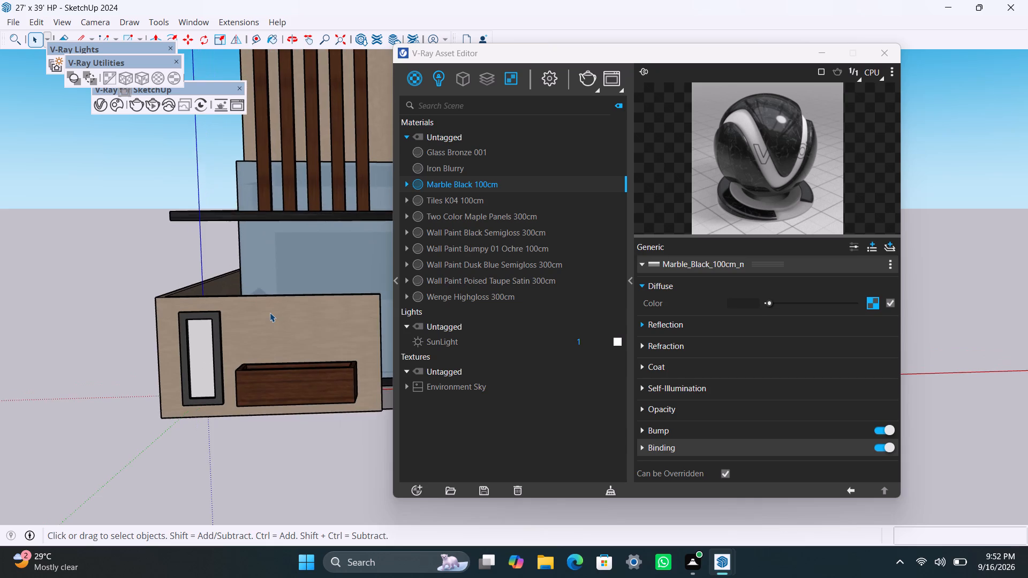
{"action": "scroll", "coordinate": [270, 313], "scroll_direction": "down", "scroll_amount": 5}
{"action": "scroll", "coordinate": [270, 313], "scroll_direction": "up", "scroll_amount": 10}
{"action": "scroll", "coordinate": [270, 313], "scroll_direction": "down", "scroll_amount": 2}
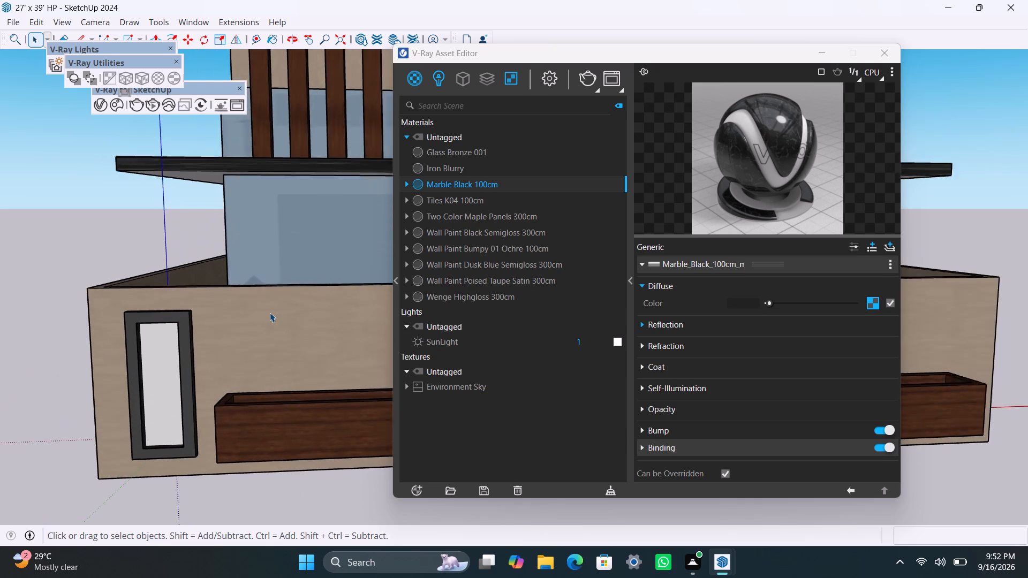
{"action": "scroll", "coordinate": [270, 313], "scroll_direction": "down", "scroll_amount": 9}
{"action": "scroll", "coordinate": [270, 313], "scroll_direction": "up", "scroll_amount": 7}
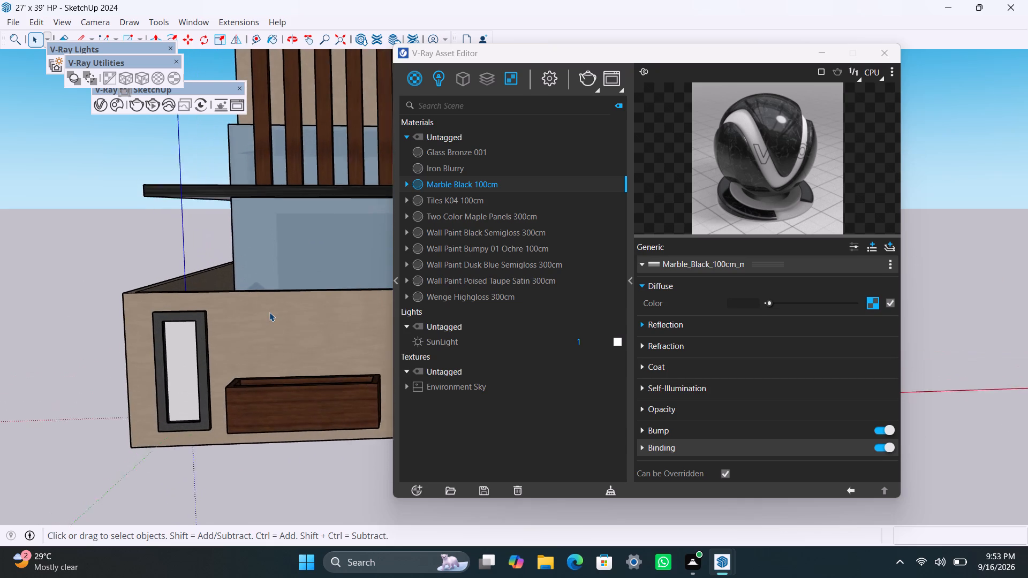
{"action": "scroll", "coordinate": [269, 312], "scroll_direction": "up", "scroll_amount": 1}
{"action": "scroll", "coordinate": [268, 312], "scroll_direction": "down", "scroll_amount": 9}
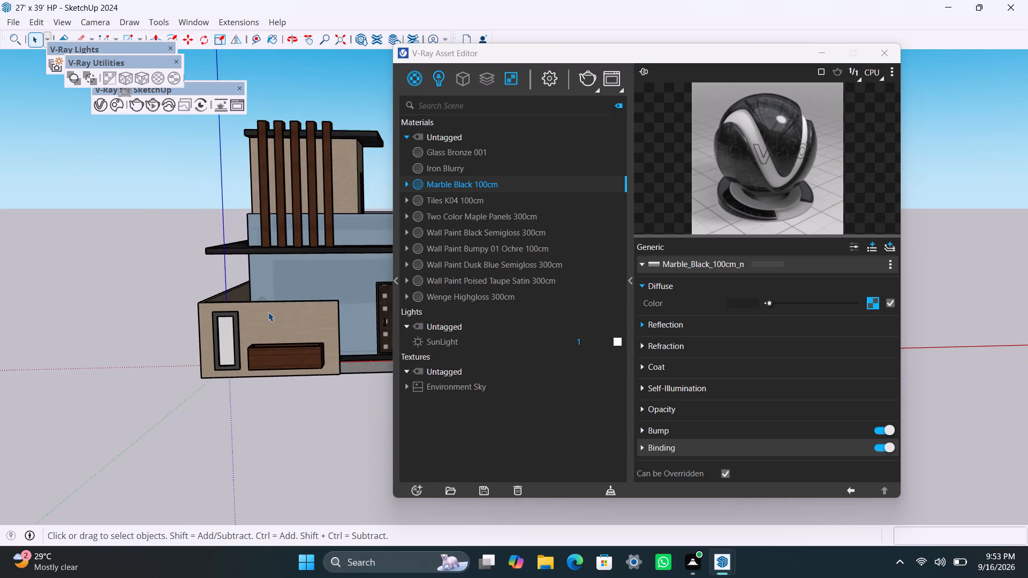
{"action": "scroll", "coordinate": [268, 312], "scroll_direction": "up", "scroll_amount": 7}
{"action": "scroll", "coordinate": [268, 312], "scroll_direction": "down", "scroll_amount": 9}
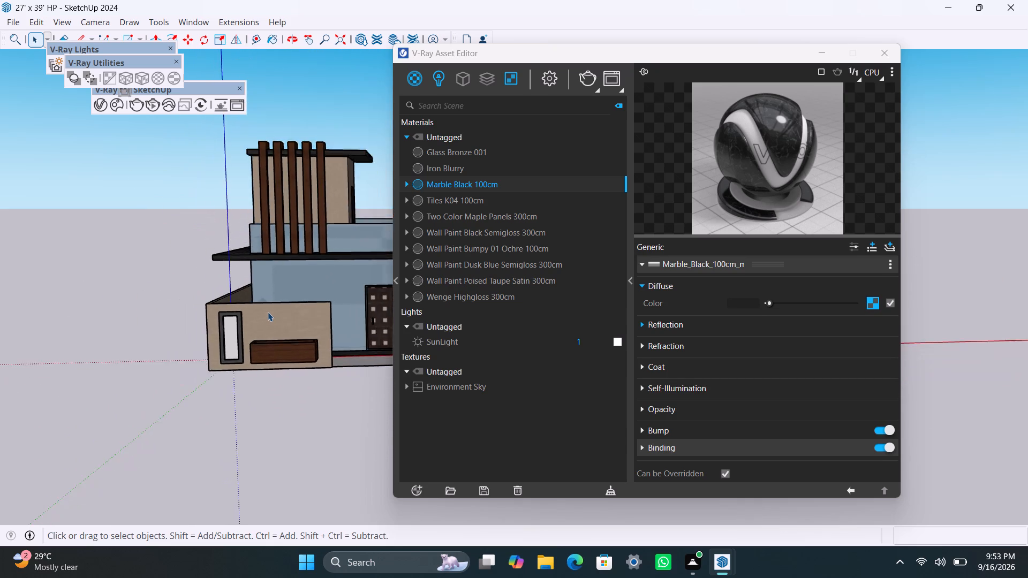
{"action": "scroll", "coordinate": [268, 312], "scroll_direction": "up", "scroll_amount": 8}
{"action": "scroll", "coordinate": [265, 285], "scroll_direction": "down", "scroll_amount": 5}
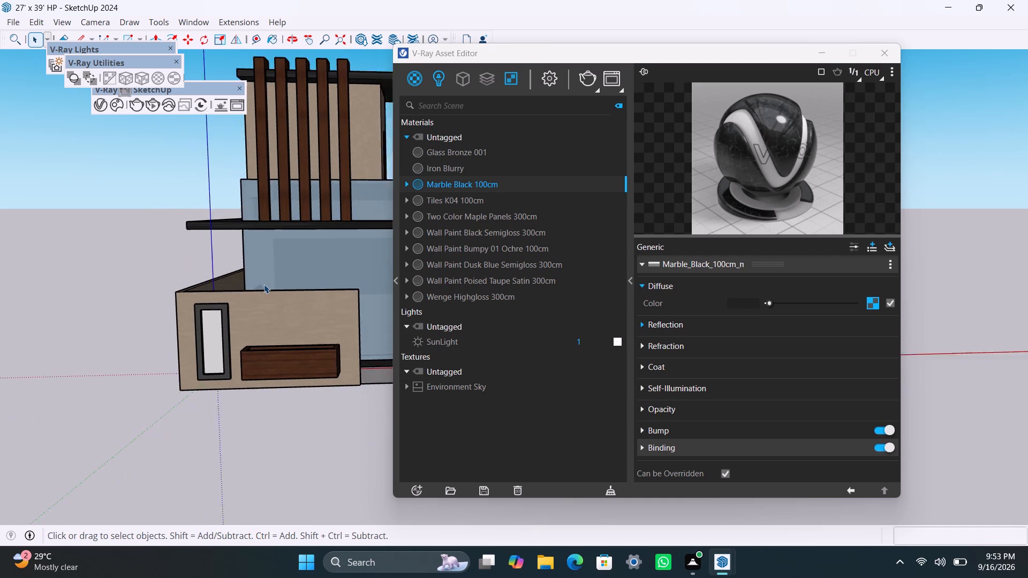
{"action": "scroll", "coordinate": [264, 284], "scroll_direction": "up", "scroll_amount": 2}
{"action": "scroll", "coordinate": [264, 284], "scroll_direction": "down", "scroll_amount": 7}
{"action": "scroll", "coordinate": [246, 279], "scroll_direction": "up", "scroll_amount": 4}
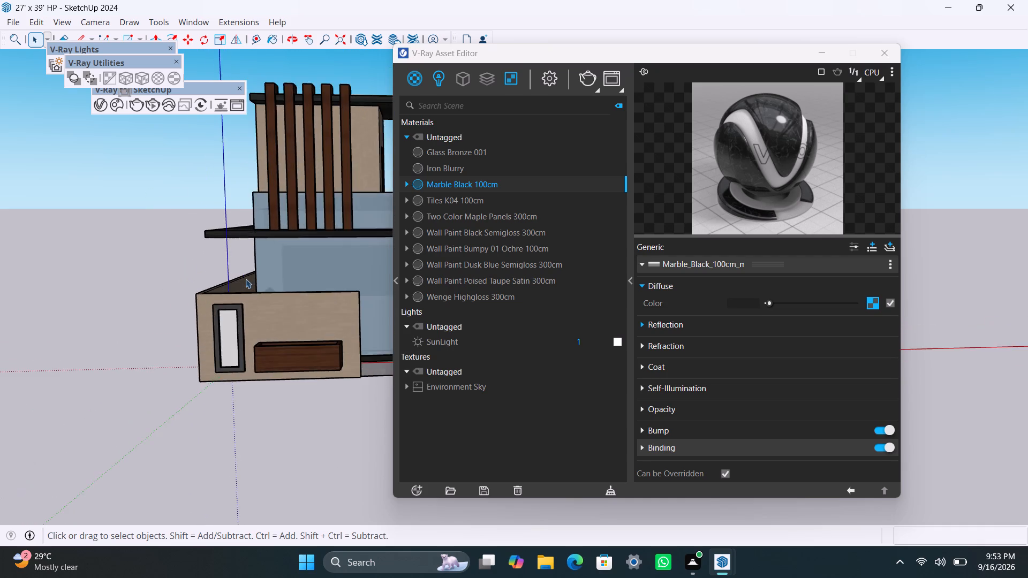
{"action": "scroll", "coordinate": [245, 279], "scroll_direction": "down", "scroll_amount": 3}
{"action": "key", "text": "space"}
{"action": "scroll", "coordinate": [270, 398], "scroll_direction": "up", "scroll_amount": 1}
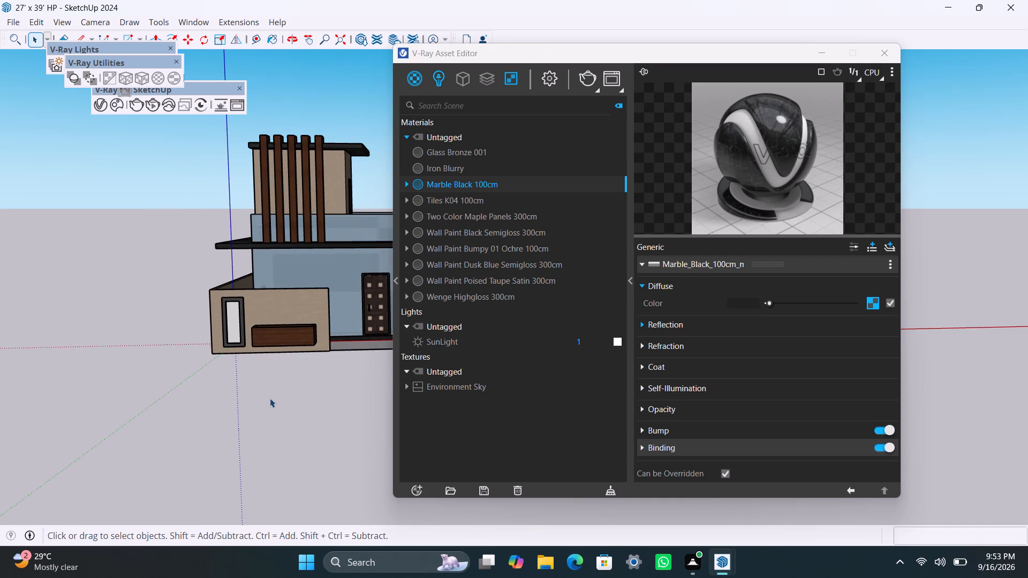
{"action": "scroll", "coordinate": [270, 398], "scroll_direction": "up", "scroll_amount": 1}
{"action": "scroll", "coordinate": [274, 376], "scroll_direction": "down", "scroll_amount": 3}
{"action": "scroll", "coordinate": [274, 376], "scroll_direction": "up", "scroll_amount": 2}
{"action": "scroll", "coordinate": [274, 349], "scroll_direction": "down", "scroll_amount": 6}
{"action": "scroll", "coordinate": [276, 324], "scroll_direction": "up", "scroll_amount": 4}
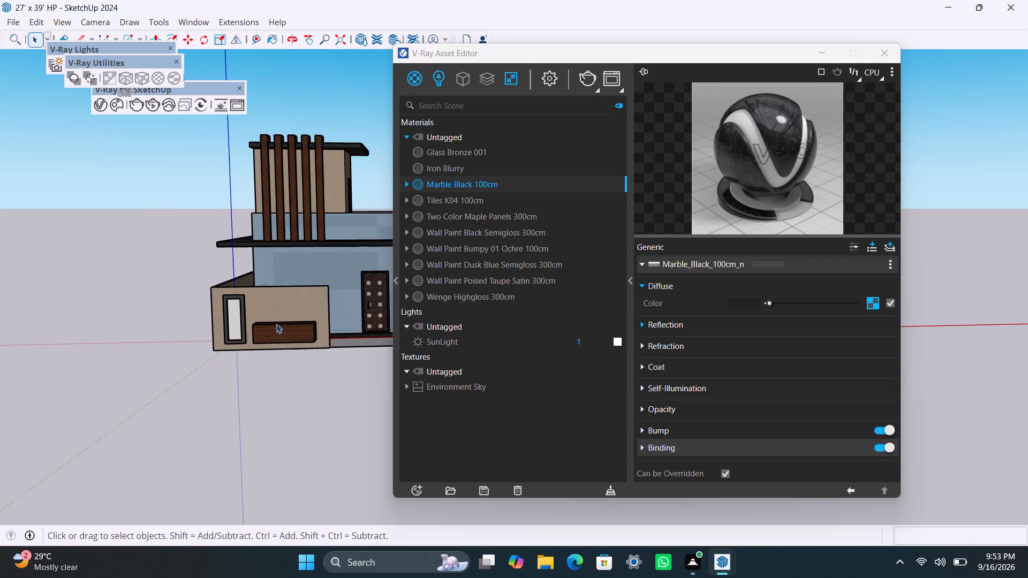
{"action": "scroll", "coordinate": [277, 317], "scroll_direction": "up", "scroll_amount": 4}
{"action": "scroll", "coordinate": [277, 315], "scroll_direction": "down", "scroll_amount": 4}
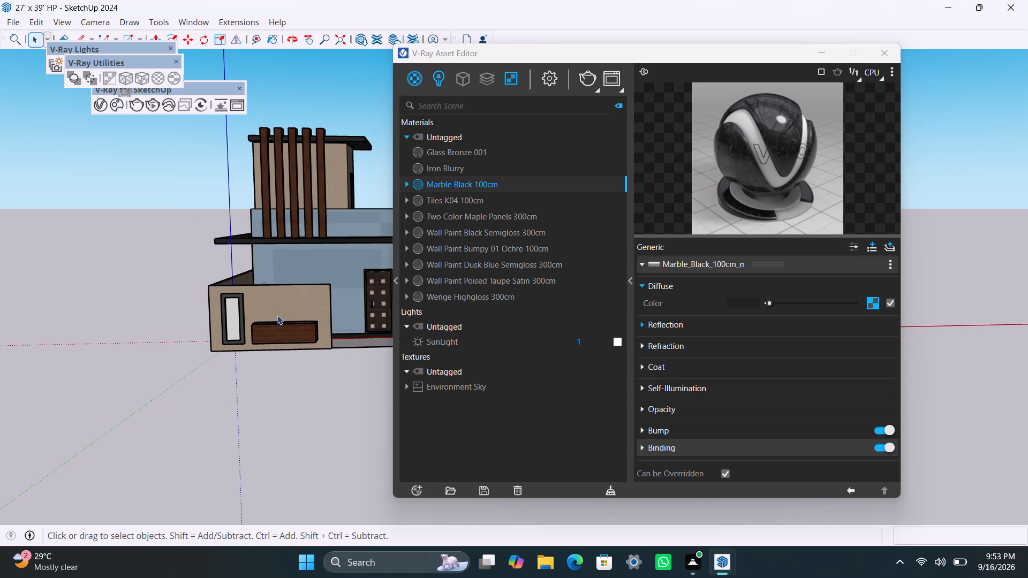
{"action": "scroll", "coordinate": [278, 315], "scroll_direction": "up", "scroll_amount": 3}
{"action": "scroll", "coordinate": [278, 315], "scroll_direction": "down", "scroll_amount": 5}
Examine the wenge planter box and the adjacent dark-framed white panel on the front compound wall up close.
{"action": "scroll", "coordinate": [278, 315], "scroll_direction": "up", "scroll_amount": 3}
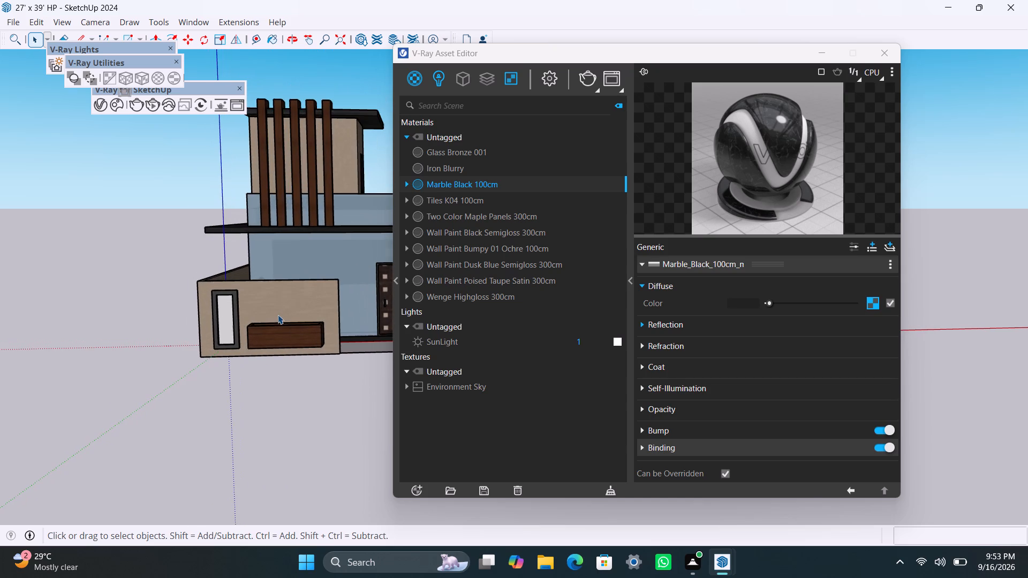
{"action": "scroll", "coordinate": [278, 315], "scroll_direction": "up", "scroll_amount": 4}
{"action": "scroll", "coordinate": [277, 314], "scroll_direction": "down", "scroll_amount": 5}
{"action": "scroll", "coordinate": [277, 314], "scroll_direction": "up", "scroll_amount": 3}
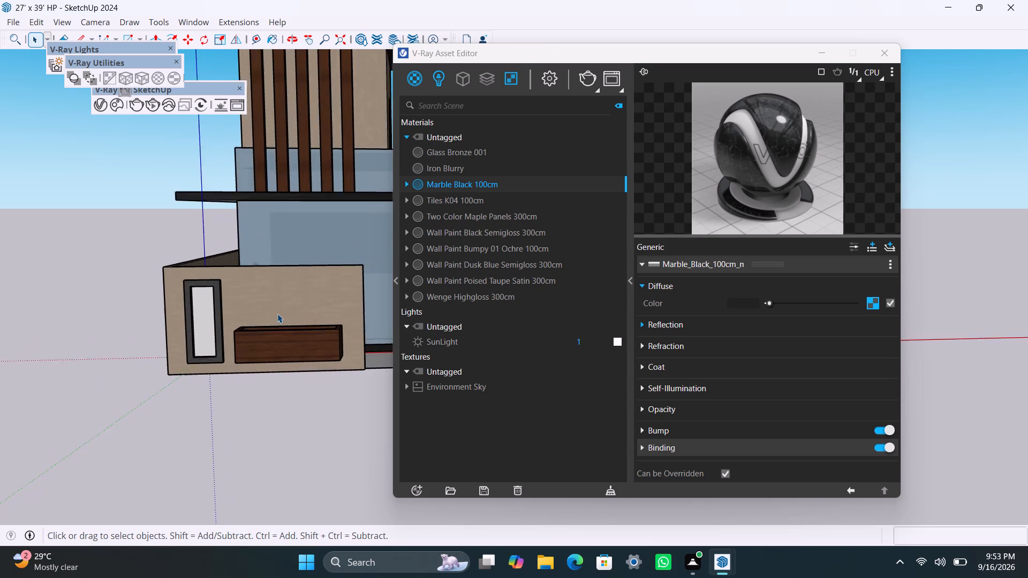
{"action": "scroll", "coordinate": [277, 314], "scroll_direction": "up", "scroll_amount": 2}
{"action": "scroll", "coordinate": [277, 314], "scroll_direction": "down", "scroll_amount": 5}
{"action": "scroll", "coordinate": [277, 314], "scroll_direction": "up", "scroll_amount": 13}
{"action": "scroll", "coordinate": [243, 337], "scroll_direction": "down", "scroll_amount": 9}
{"action": "scroll", "coordinate": [240, 359], "scroll_direction": "up", "scroll_amount": 3}
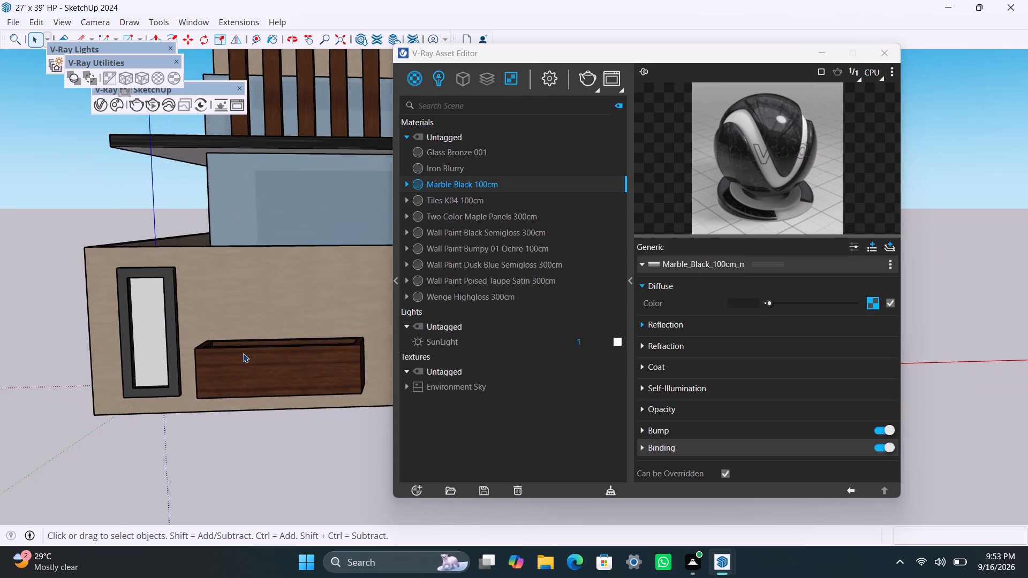
{"action": "scroll", "coordinate": [243, 353], "scroll_direction": "up", "scroll_amount": 5}
{"action": "scroll", "coordinate": [264, 327], "scroll_direction": "down", "scroll_amount": 8}
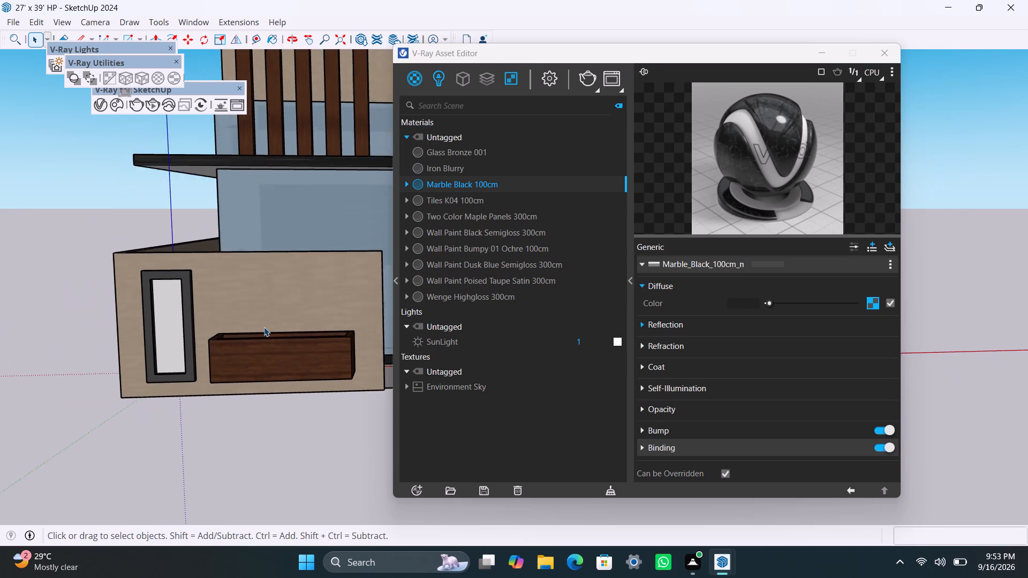
{"action": "scroll", "coordinate": [264, 327], "scroll_direction": "up", "scroll_amount": 12}
{"action": "scroll", "coordinate": [267, 323], "scroll_direction": "down", "scroll_amount": 5}
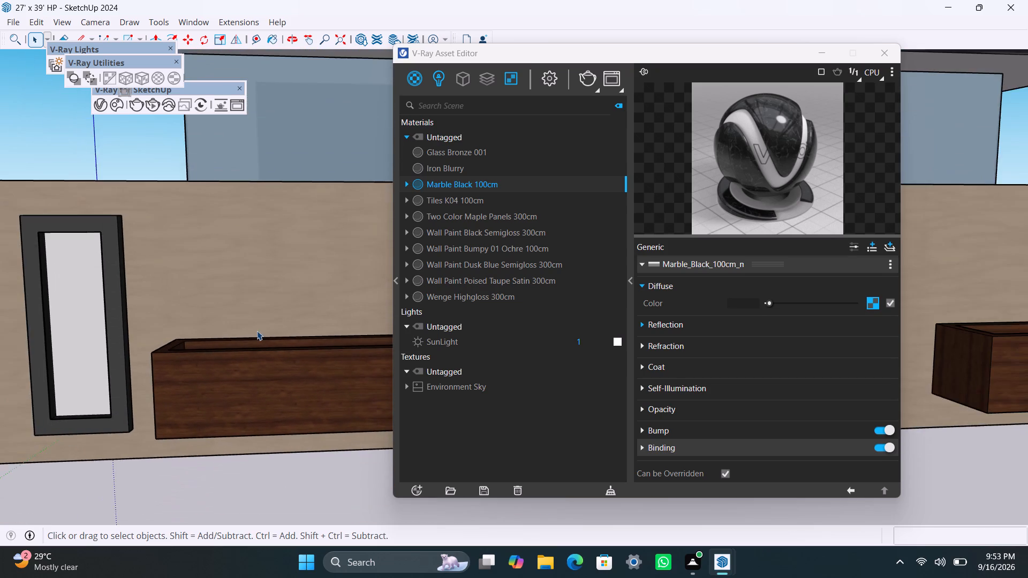
{"action": "middle_click_drag", "start_coordinate": [257, 331], "coordinate": [221, 341]}
{"action": "scroll", "coordinate": [202, 343], "scroll_direction": "up", "scroll_amount": 5}
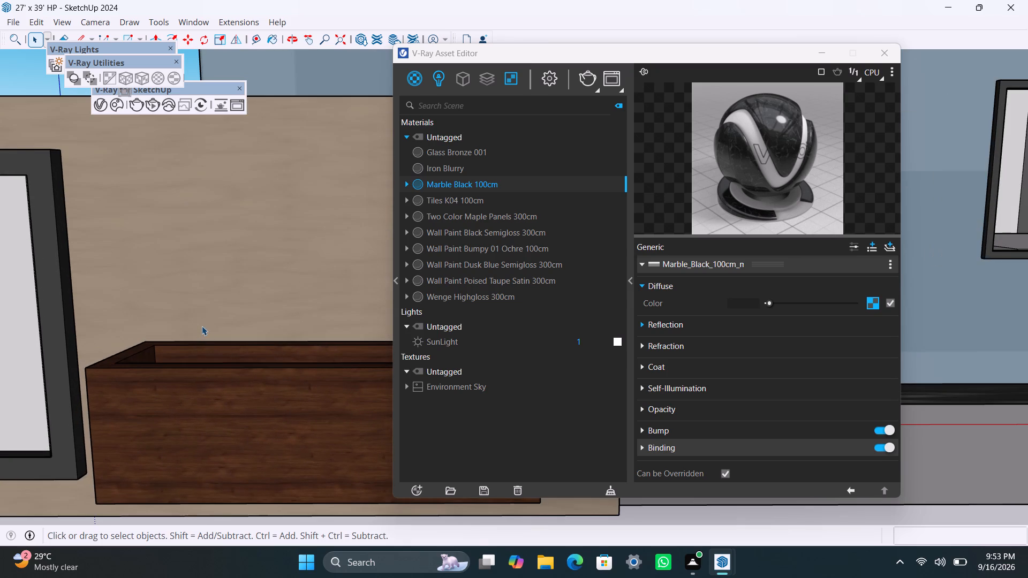
{"action": "scroll", "coordinate": [201, 317], "scroll_direction": "down", "scroll_amount": 9}
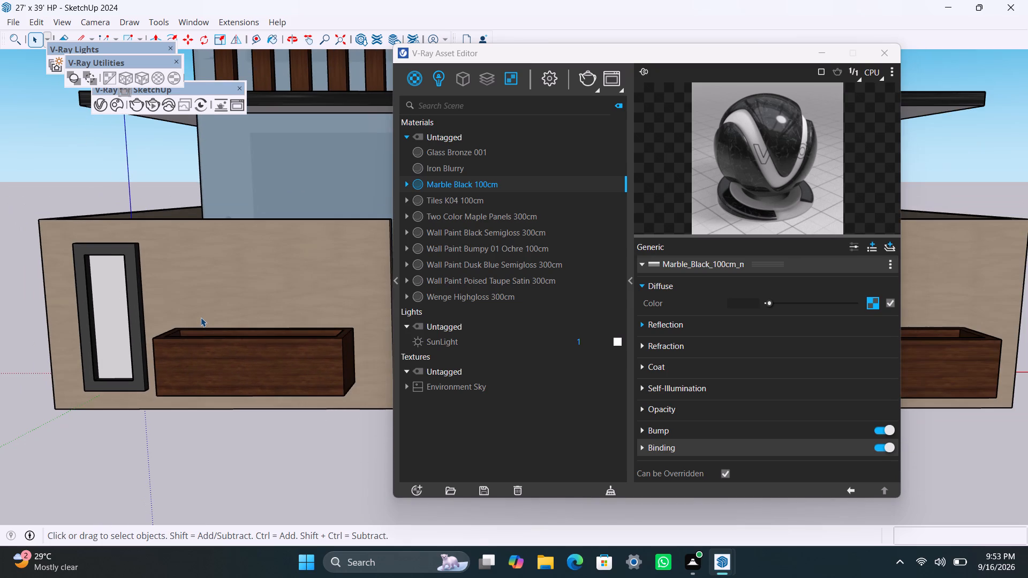
{"action": "scroll", "coordinate": [201, 317], "scroll_direction": "down", "scroll_amount": 2}
{"action": "scroll", "coordinate": [201, 317], "scroll_direction": "up", "scroll_amount": 6}
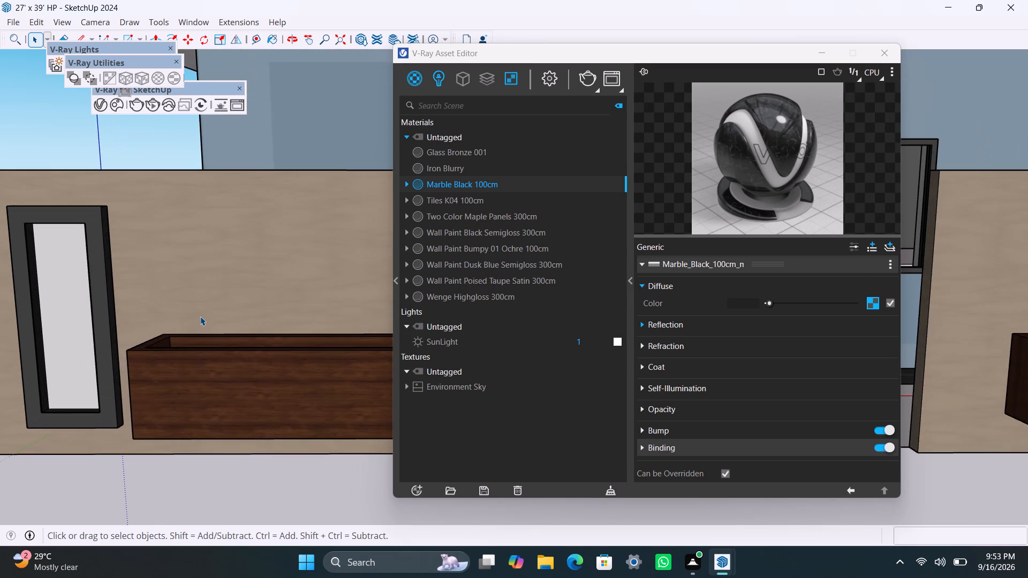
{"action": "scroll", "coordinate": [200, 316], "scroll_direction": "up", "scroll_amount": 4}
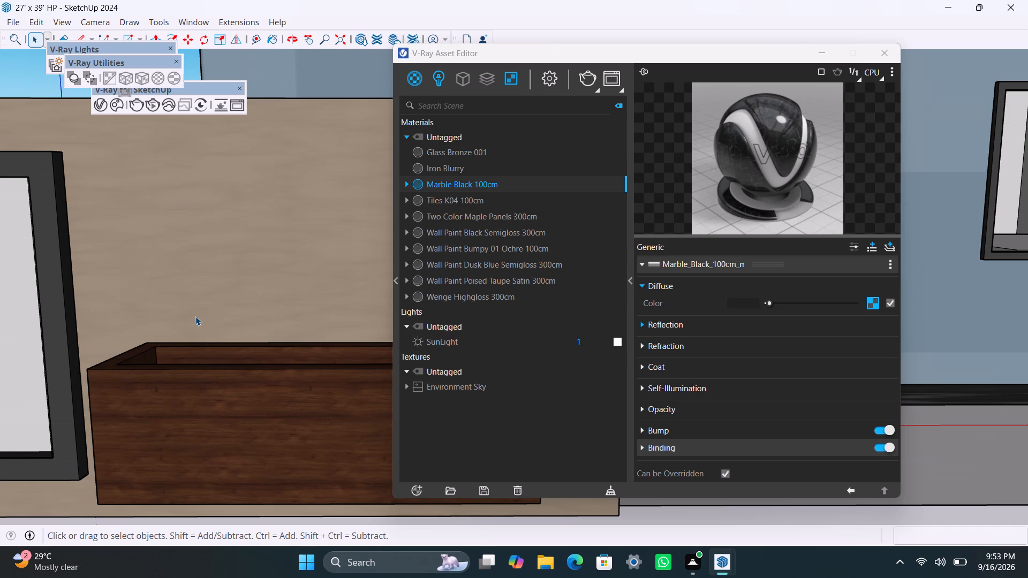
{"action": "scroll", "coordinate": [195, 316], "scroll_direction": "up", "scroll_amount": 1}
{"action": "scroll", "coordinate": [187, 315], "scroll_direction": "down", "scroll_amount": 4}
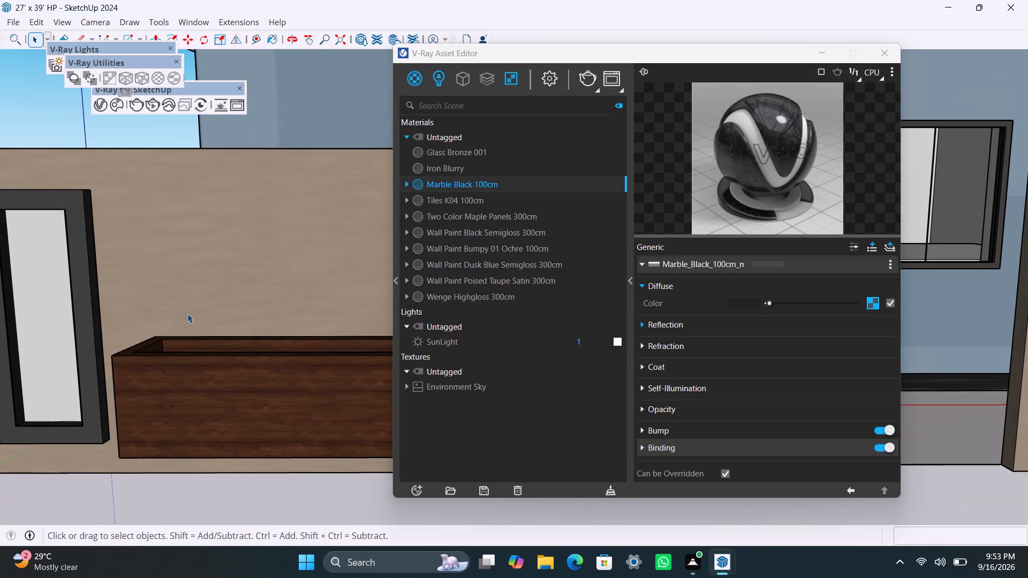
{"action": "middle_click_drag", "start_coordinate": [187, 314], "coordinate": [184, 314]}
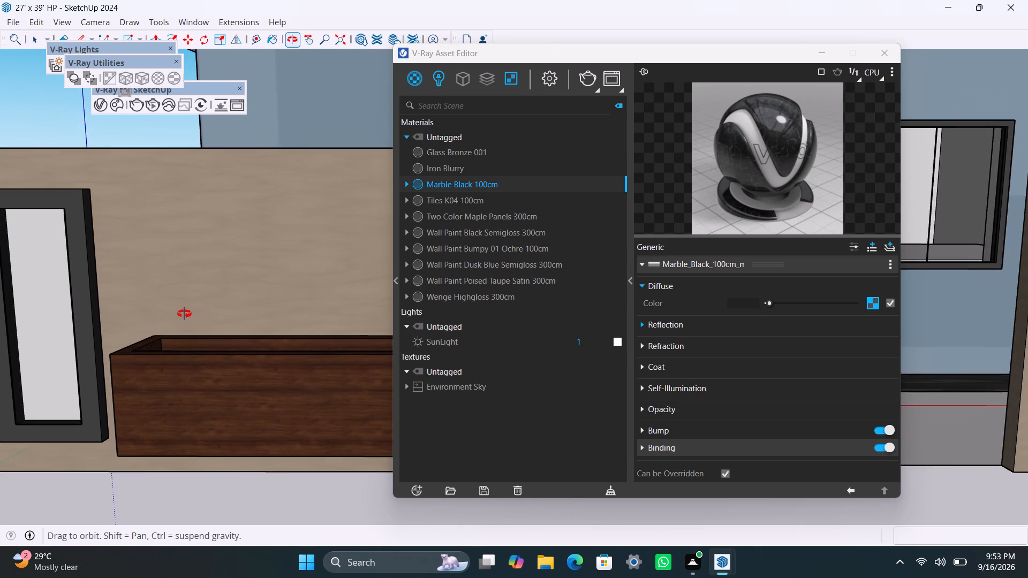
{"action": "middle_click_drag", "start_coordinate": [184, 314], "coordinate": [179, 315]}
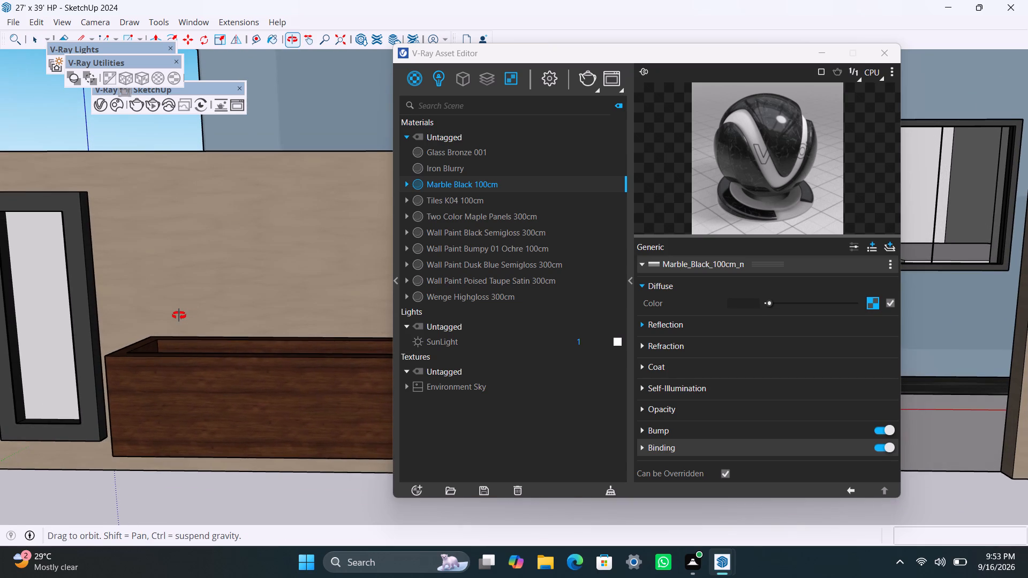
{"action": "middle_click_drag", "start_coordinate": [179, 315], "coordinate": [178, 315]}
{"action": "scroll", "coordinate": [169, 312], "scroll_direction": "down", "scroll_amount": 3}
{"action": "scroll", "coordinate": [169, 312], "scroll_direction": "up", "scroll_amount": 6}
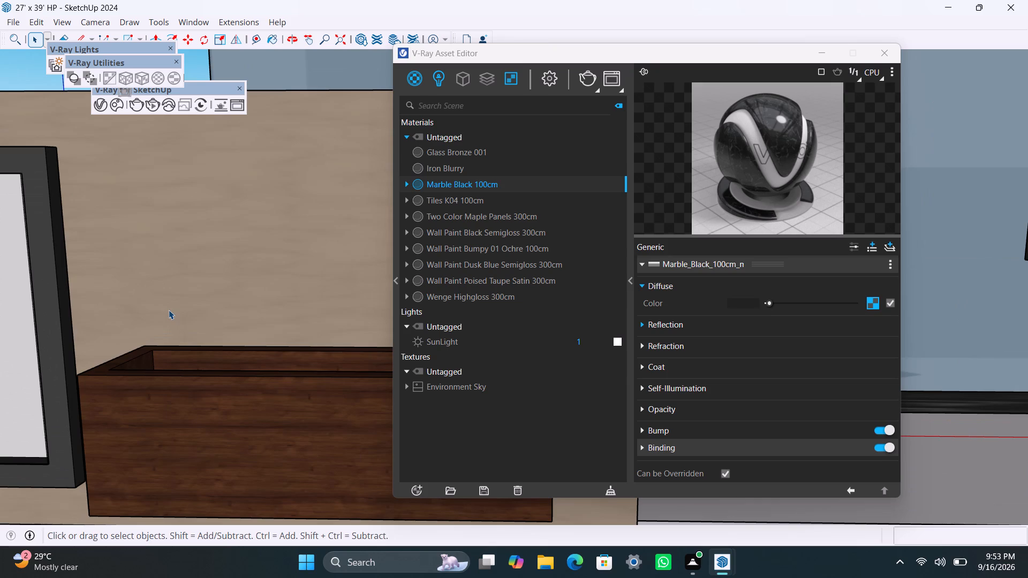
{"action": "scroll", "coordinate": [169, 310], "scroll_direction": "down", "scroll_amount": 3}
{"action": "scroll", "coordinate": [168, 308], "scroll_direction": "up", "scroll_amount": 1}
{"action": "scroll", "coordinate": [168, 308], "scroll_direction": "down", "scroll_amount": 4}
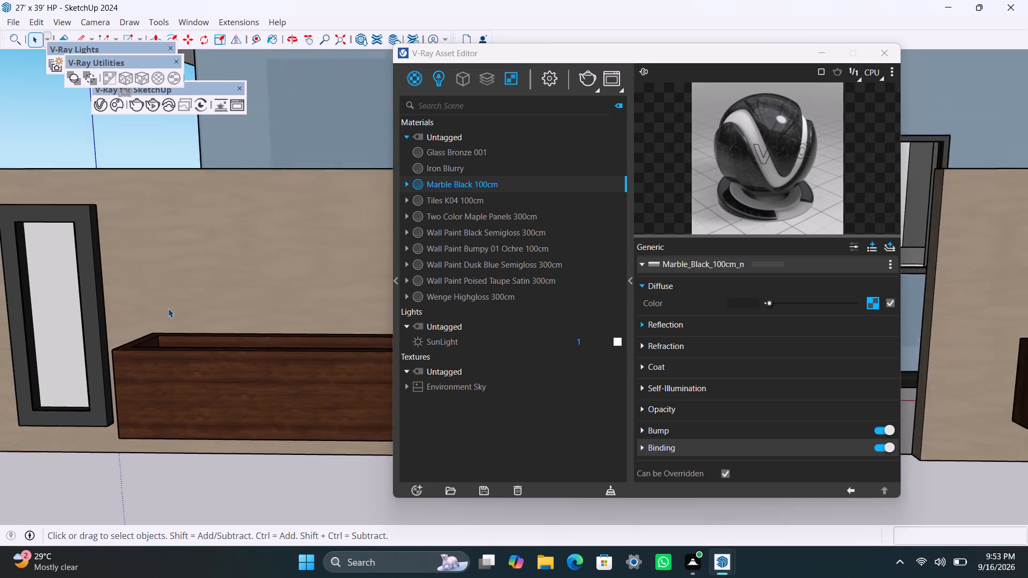
{"action": "scroll", "coordinate": [168, 308], "scroll_direction": "up", "scroll_amount": 4}
{"action": "scroll", "coordinate": [168, 308], "scroll_direction": "down", "scroll_amount": 9}
{"action": "scroll", "coordinate": [168, 308], "scroll_direction": "up", "scroll_amount": 5}
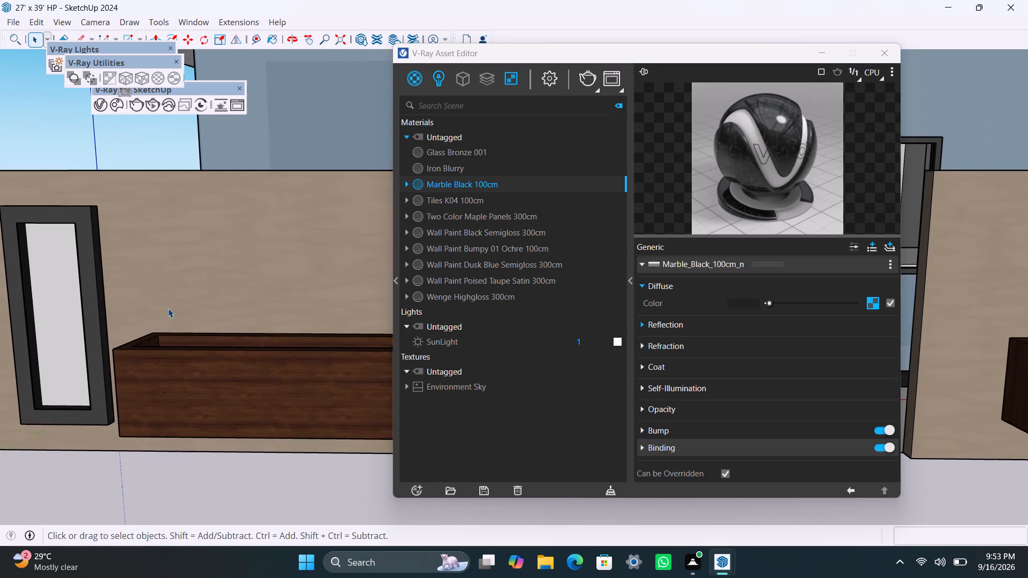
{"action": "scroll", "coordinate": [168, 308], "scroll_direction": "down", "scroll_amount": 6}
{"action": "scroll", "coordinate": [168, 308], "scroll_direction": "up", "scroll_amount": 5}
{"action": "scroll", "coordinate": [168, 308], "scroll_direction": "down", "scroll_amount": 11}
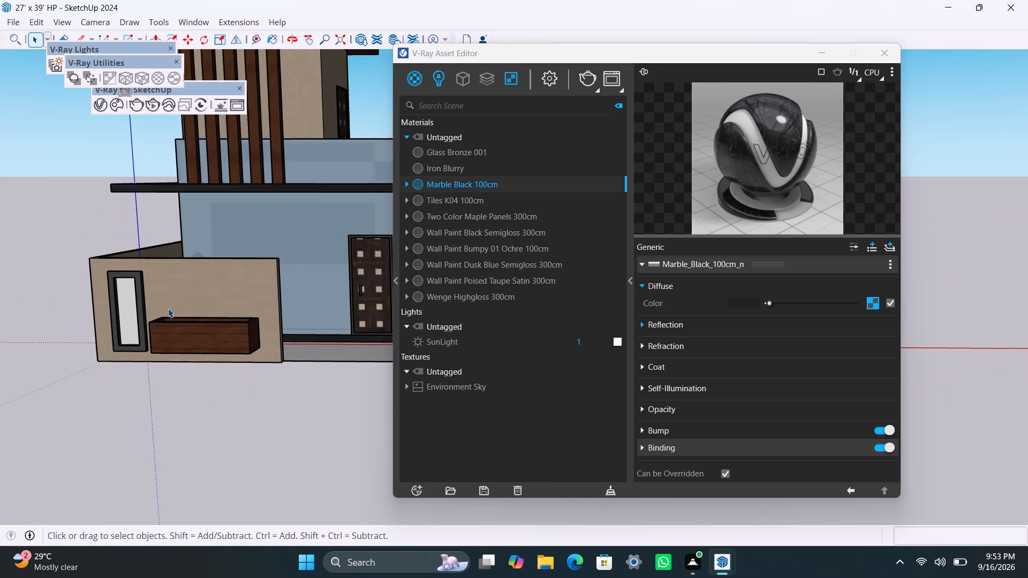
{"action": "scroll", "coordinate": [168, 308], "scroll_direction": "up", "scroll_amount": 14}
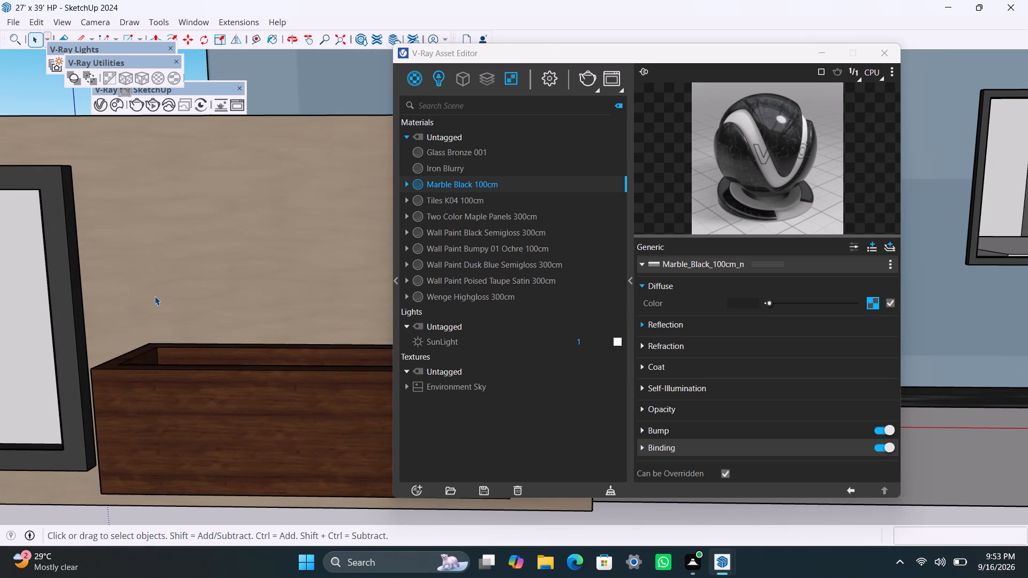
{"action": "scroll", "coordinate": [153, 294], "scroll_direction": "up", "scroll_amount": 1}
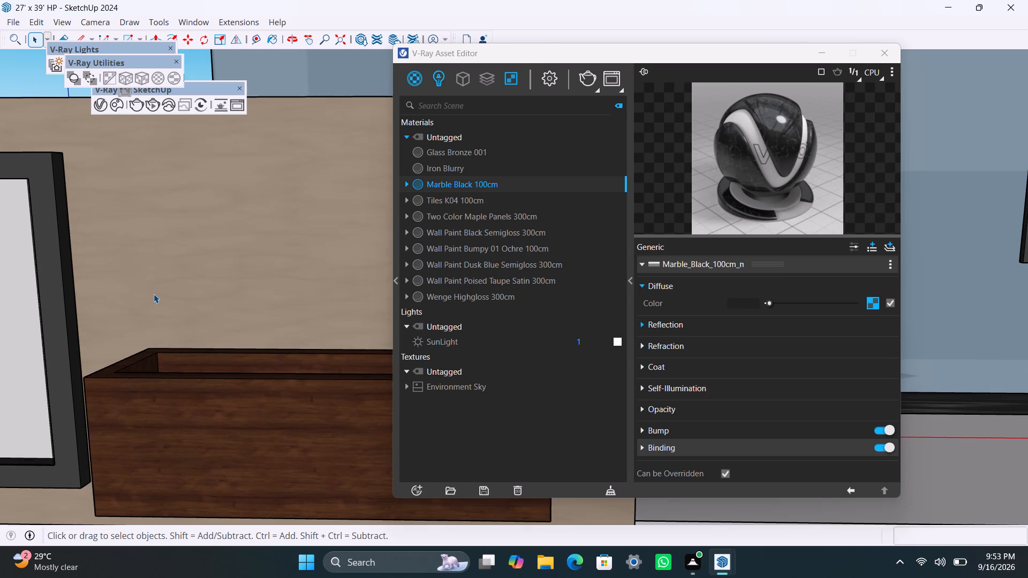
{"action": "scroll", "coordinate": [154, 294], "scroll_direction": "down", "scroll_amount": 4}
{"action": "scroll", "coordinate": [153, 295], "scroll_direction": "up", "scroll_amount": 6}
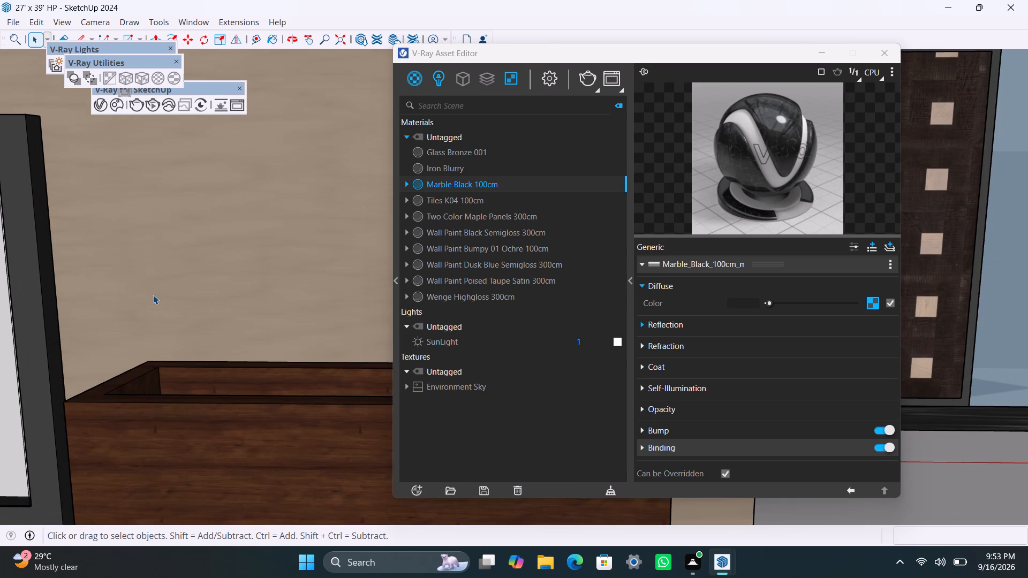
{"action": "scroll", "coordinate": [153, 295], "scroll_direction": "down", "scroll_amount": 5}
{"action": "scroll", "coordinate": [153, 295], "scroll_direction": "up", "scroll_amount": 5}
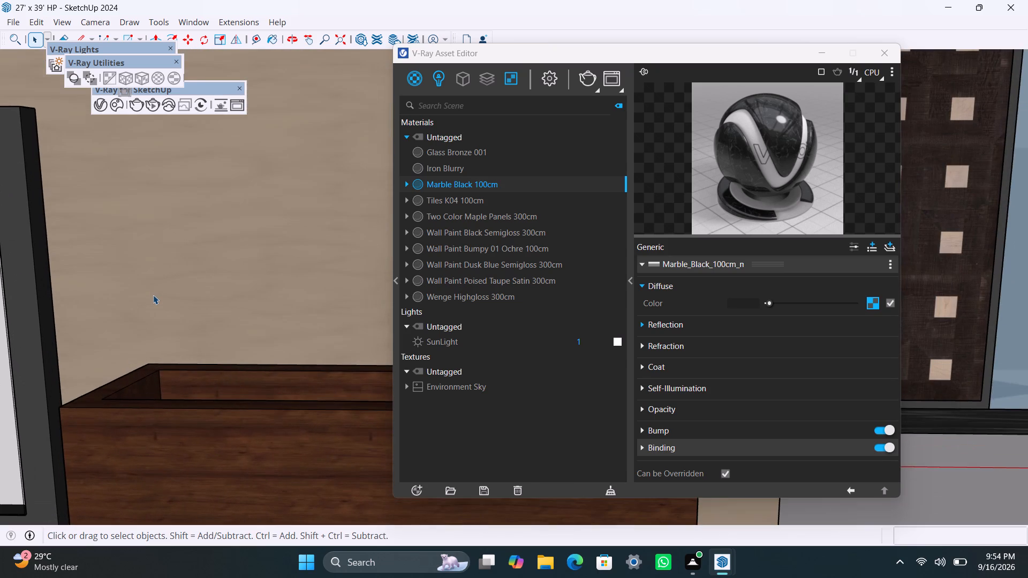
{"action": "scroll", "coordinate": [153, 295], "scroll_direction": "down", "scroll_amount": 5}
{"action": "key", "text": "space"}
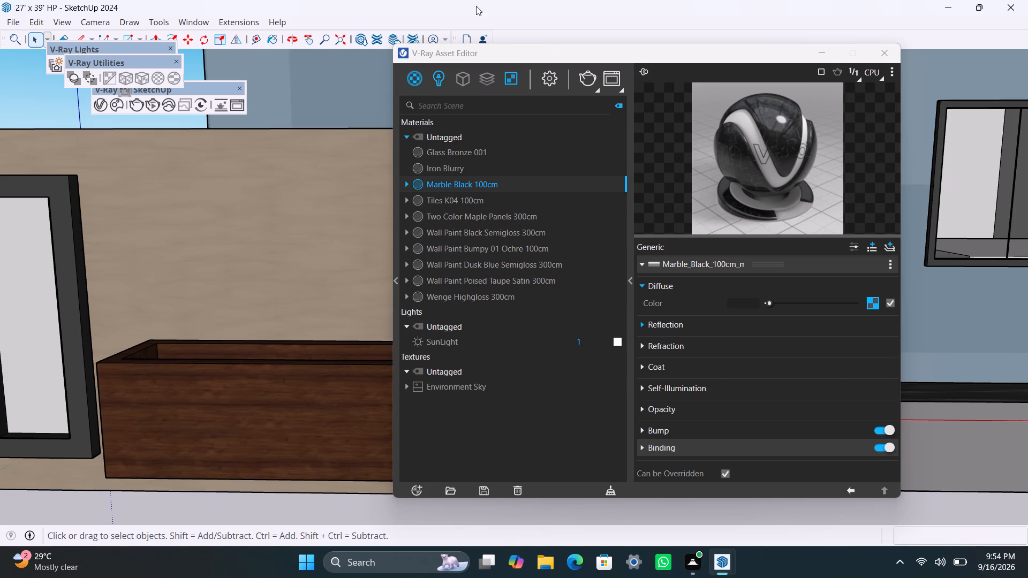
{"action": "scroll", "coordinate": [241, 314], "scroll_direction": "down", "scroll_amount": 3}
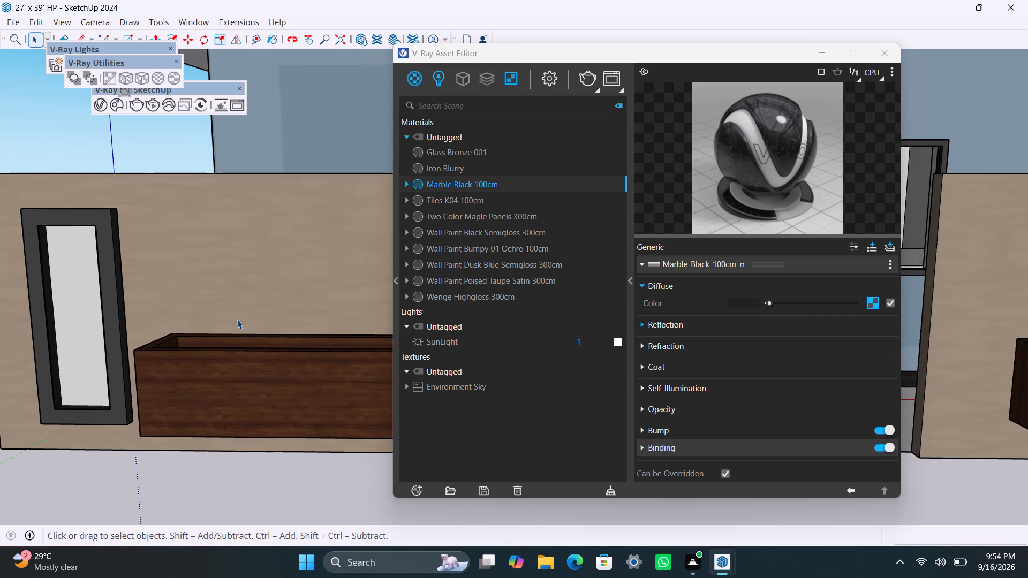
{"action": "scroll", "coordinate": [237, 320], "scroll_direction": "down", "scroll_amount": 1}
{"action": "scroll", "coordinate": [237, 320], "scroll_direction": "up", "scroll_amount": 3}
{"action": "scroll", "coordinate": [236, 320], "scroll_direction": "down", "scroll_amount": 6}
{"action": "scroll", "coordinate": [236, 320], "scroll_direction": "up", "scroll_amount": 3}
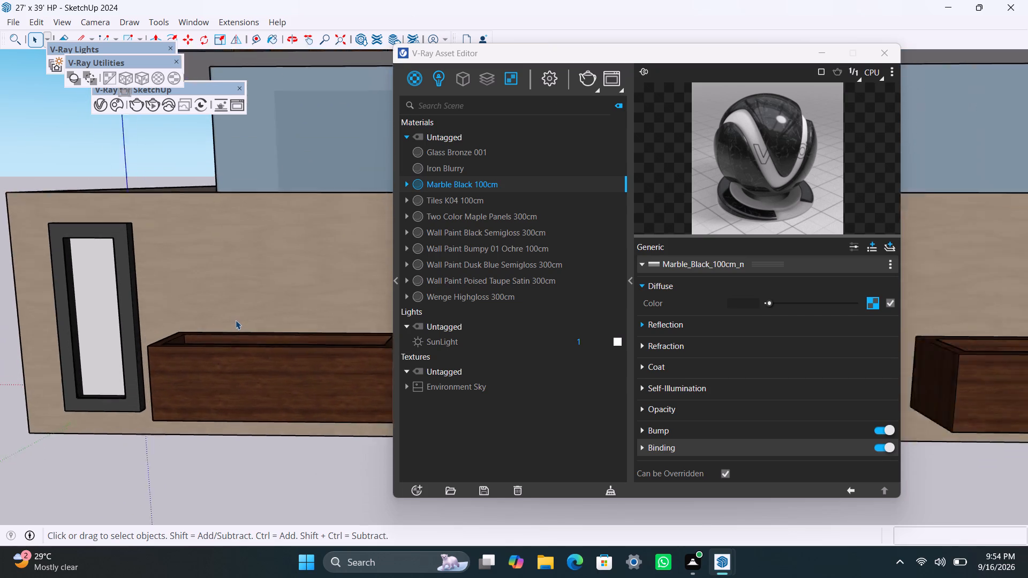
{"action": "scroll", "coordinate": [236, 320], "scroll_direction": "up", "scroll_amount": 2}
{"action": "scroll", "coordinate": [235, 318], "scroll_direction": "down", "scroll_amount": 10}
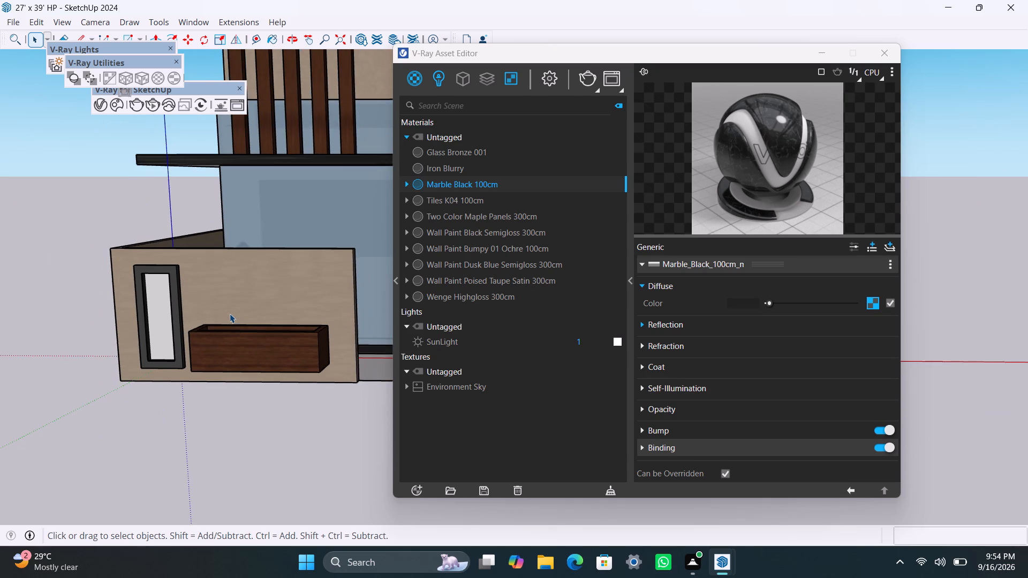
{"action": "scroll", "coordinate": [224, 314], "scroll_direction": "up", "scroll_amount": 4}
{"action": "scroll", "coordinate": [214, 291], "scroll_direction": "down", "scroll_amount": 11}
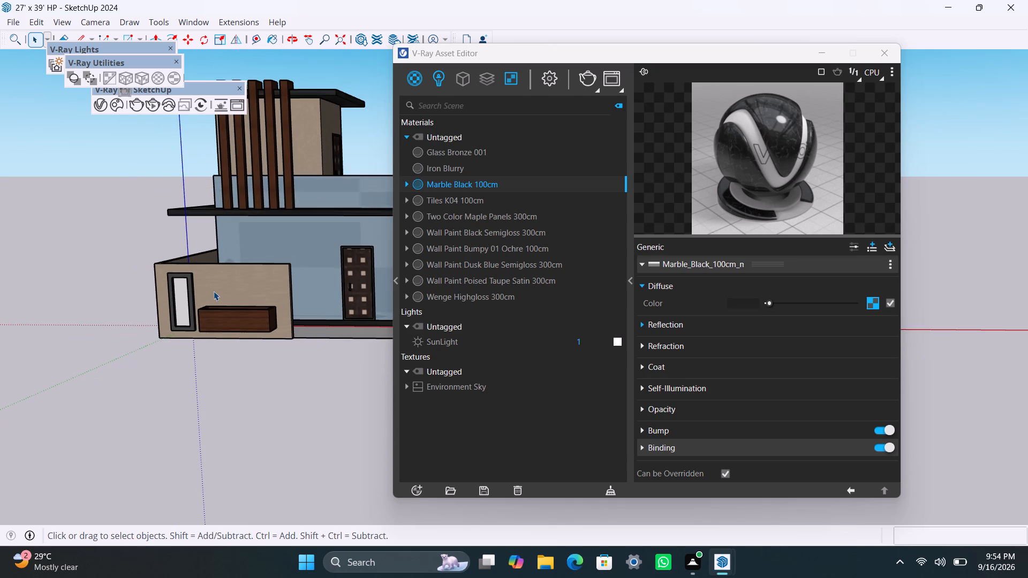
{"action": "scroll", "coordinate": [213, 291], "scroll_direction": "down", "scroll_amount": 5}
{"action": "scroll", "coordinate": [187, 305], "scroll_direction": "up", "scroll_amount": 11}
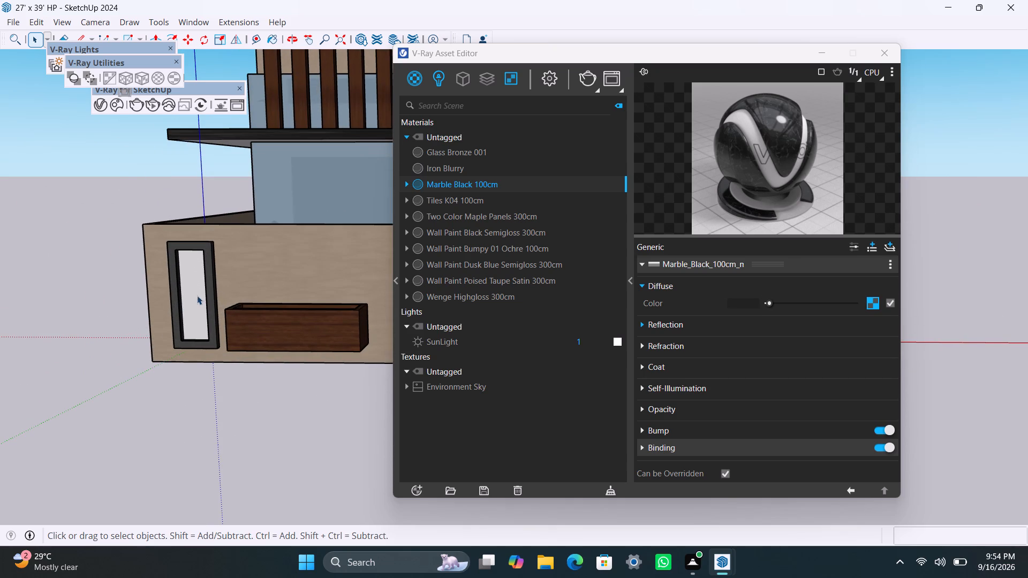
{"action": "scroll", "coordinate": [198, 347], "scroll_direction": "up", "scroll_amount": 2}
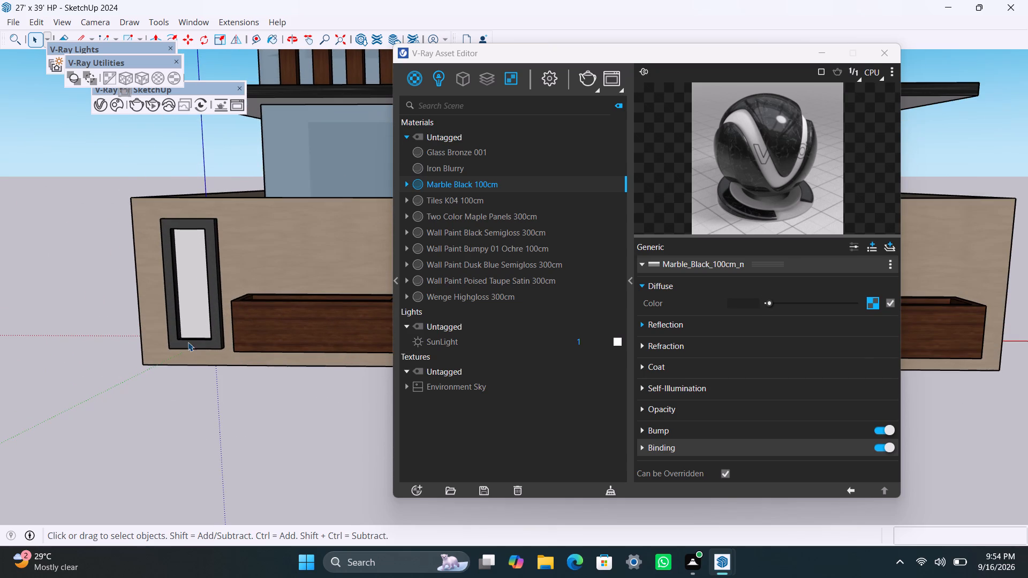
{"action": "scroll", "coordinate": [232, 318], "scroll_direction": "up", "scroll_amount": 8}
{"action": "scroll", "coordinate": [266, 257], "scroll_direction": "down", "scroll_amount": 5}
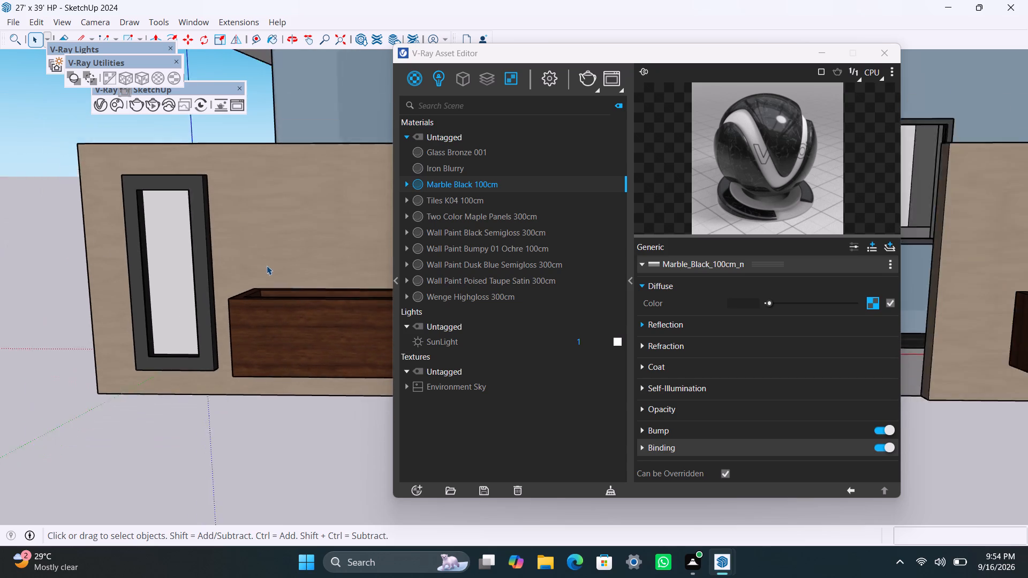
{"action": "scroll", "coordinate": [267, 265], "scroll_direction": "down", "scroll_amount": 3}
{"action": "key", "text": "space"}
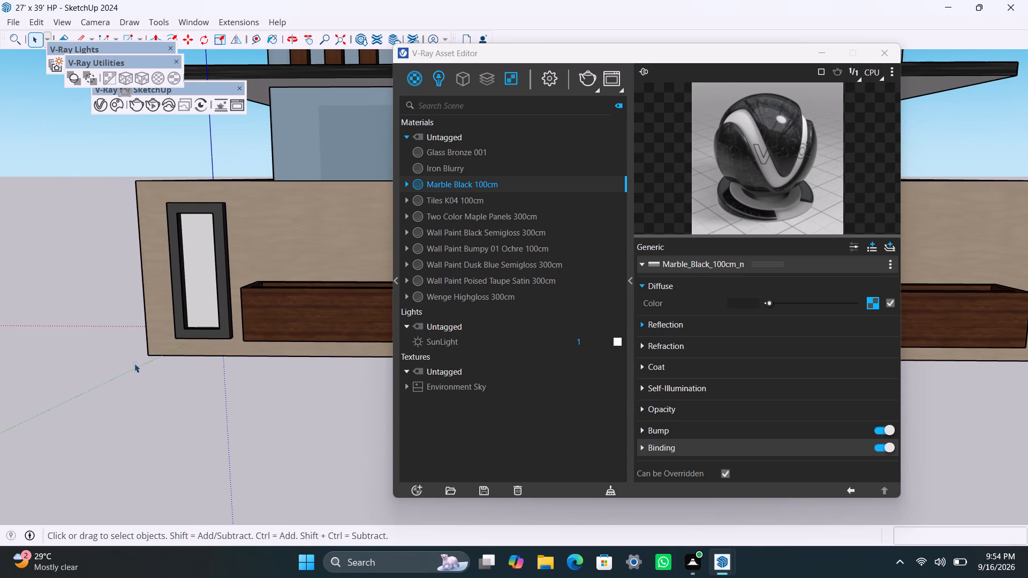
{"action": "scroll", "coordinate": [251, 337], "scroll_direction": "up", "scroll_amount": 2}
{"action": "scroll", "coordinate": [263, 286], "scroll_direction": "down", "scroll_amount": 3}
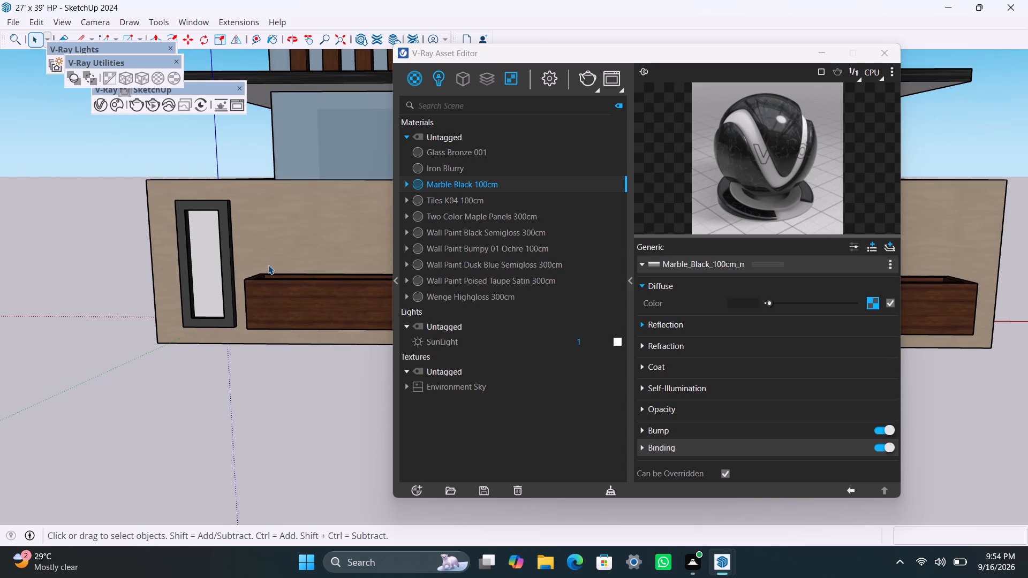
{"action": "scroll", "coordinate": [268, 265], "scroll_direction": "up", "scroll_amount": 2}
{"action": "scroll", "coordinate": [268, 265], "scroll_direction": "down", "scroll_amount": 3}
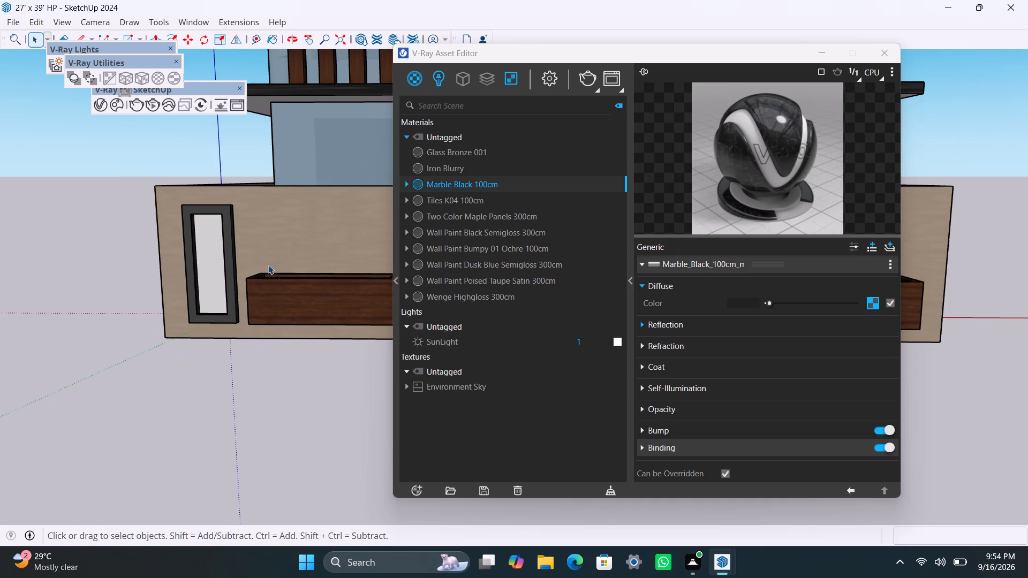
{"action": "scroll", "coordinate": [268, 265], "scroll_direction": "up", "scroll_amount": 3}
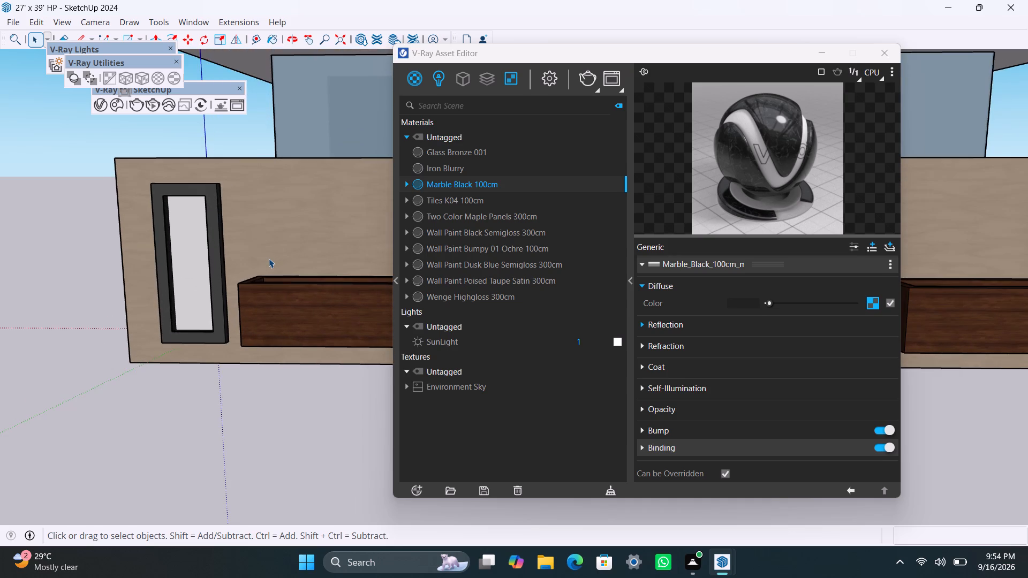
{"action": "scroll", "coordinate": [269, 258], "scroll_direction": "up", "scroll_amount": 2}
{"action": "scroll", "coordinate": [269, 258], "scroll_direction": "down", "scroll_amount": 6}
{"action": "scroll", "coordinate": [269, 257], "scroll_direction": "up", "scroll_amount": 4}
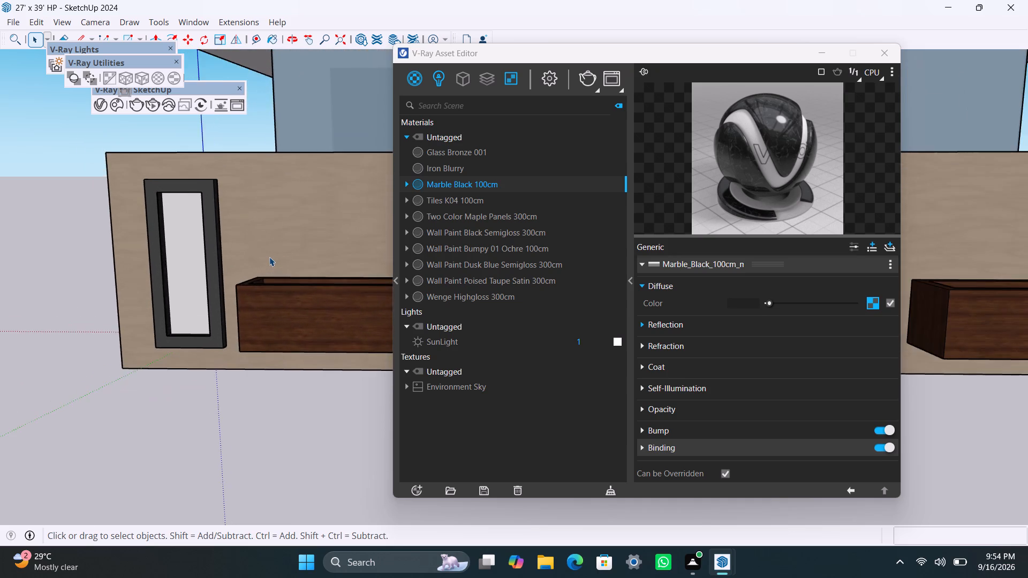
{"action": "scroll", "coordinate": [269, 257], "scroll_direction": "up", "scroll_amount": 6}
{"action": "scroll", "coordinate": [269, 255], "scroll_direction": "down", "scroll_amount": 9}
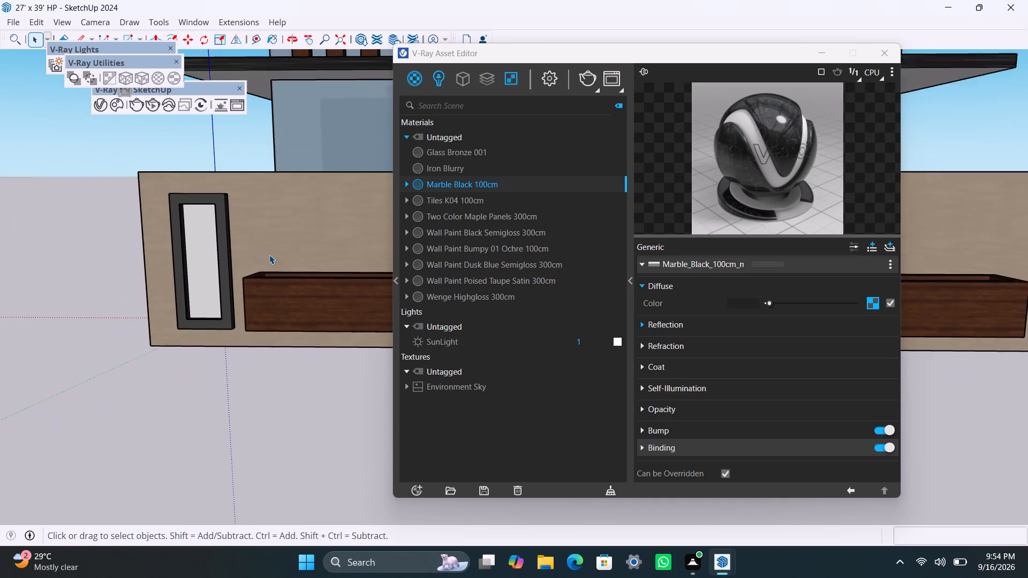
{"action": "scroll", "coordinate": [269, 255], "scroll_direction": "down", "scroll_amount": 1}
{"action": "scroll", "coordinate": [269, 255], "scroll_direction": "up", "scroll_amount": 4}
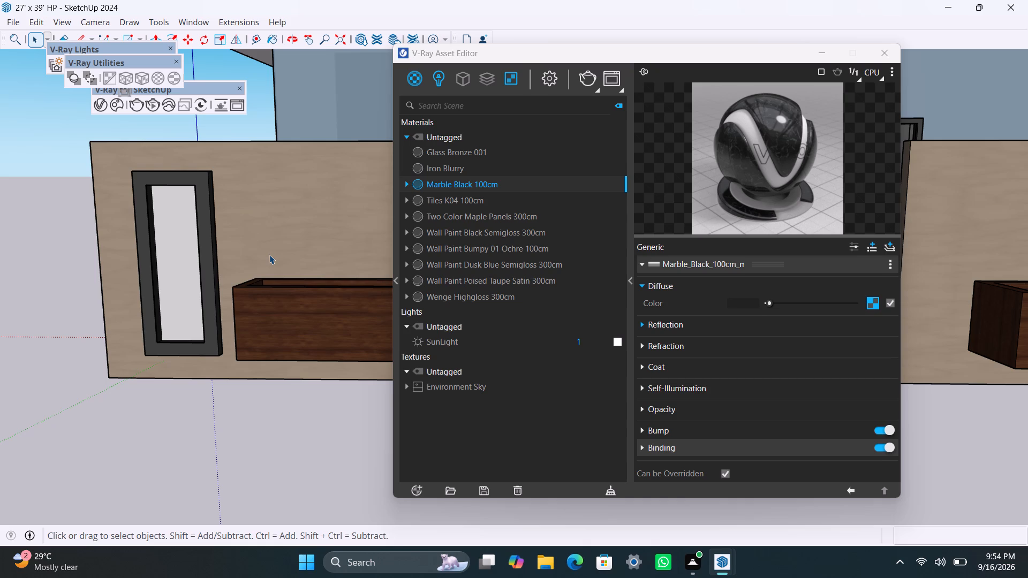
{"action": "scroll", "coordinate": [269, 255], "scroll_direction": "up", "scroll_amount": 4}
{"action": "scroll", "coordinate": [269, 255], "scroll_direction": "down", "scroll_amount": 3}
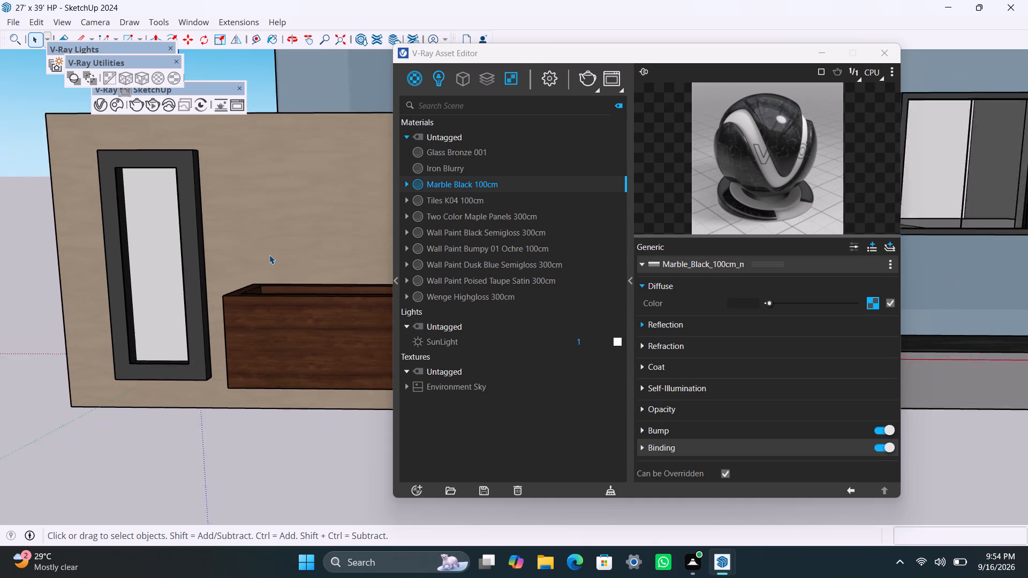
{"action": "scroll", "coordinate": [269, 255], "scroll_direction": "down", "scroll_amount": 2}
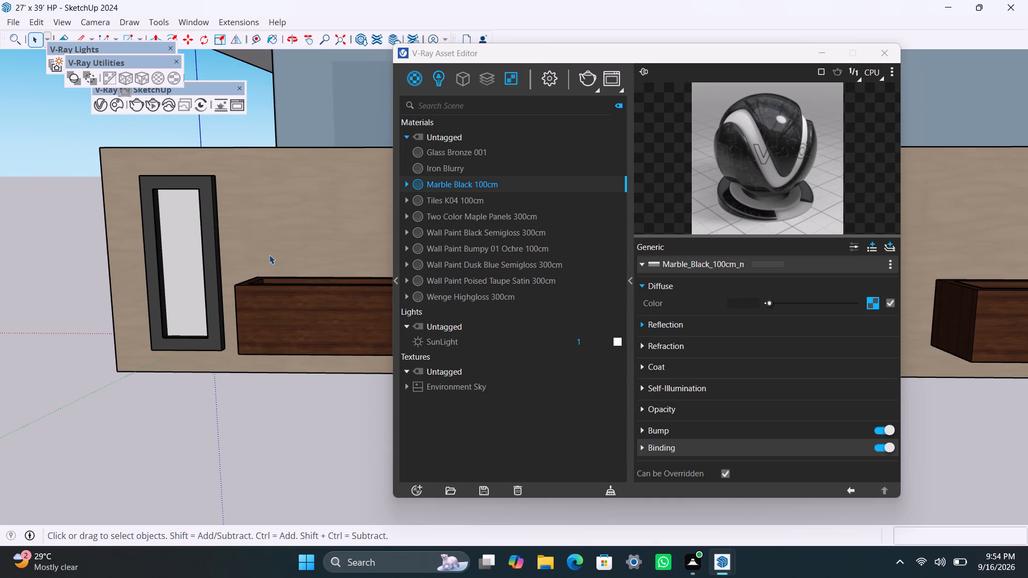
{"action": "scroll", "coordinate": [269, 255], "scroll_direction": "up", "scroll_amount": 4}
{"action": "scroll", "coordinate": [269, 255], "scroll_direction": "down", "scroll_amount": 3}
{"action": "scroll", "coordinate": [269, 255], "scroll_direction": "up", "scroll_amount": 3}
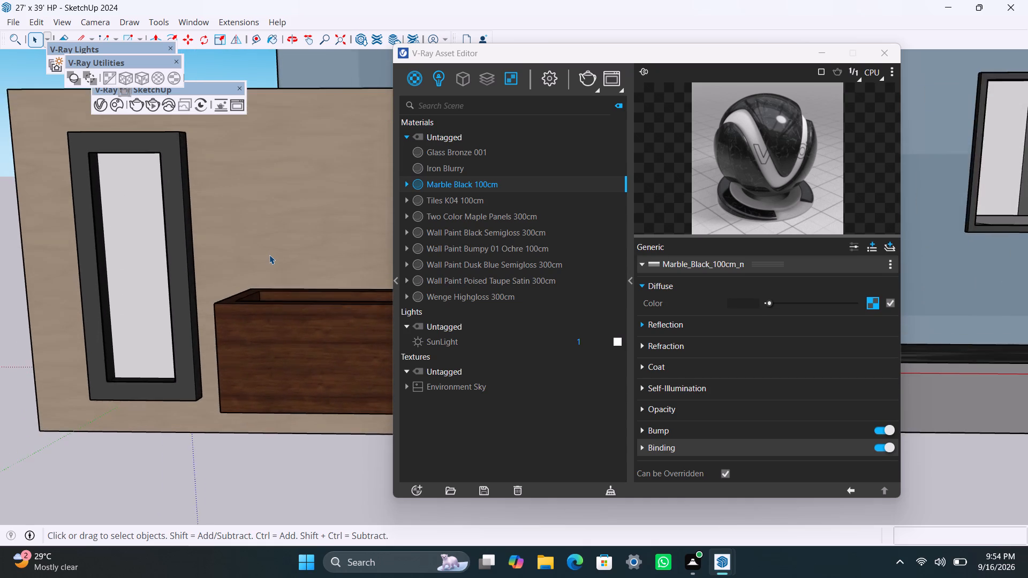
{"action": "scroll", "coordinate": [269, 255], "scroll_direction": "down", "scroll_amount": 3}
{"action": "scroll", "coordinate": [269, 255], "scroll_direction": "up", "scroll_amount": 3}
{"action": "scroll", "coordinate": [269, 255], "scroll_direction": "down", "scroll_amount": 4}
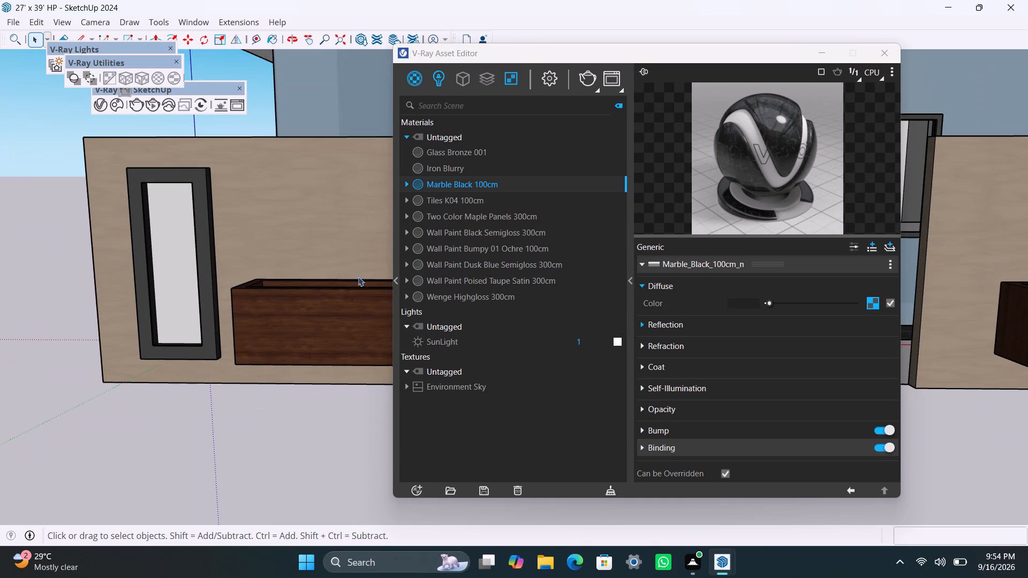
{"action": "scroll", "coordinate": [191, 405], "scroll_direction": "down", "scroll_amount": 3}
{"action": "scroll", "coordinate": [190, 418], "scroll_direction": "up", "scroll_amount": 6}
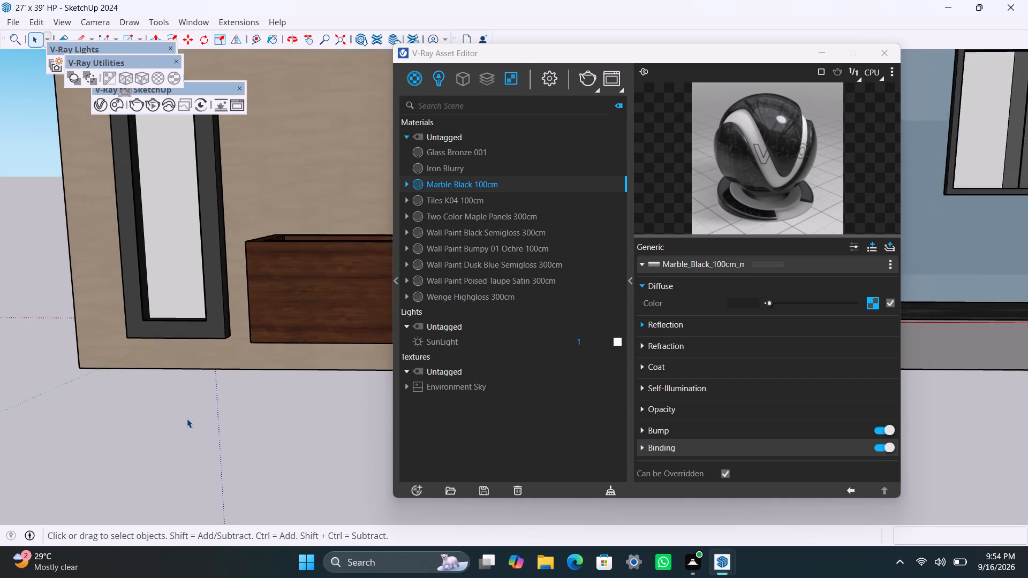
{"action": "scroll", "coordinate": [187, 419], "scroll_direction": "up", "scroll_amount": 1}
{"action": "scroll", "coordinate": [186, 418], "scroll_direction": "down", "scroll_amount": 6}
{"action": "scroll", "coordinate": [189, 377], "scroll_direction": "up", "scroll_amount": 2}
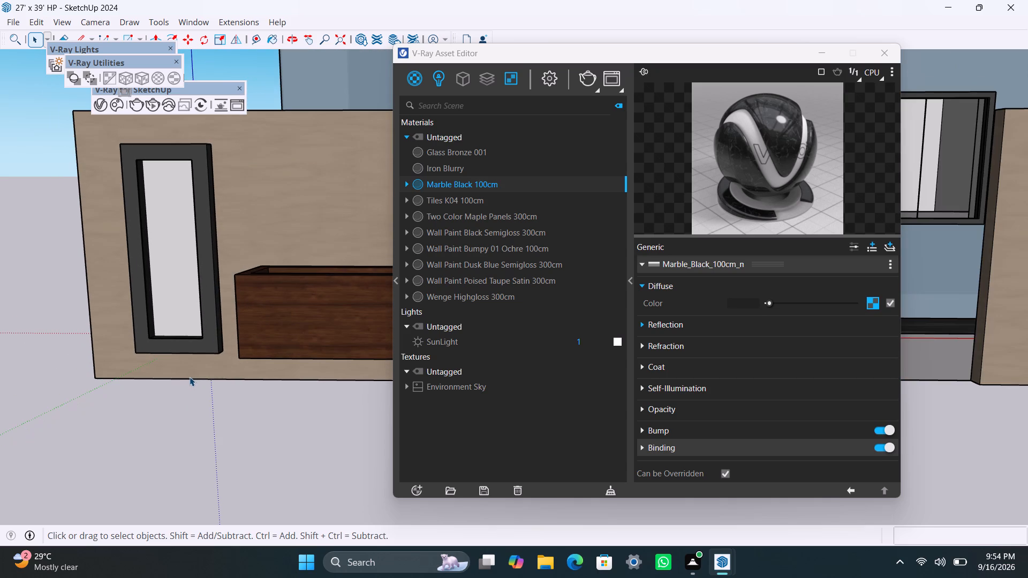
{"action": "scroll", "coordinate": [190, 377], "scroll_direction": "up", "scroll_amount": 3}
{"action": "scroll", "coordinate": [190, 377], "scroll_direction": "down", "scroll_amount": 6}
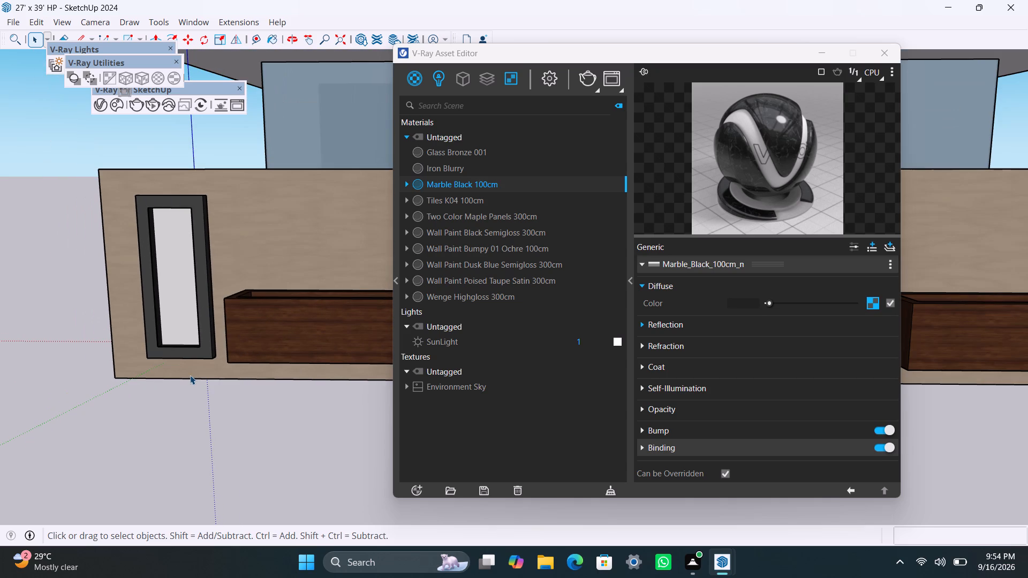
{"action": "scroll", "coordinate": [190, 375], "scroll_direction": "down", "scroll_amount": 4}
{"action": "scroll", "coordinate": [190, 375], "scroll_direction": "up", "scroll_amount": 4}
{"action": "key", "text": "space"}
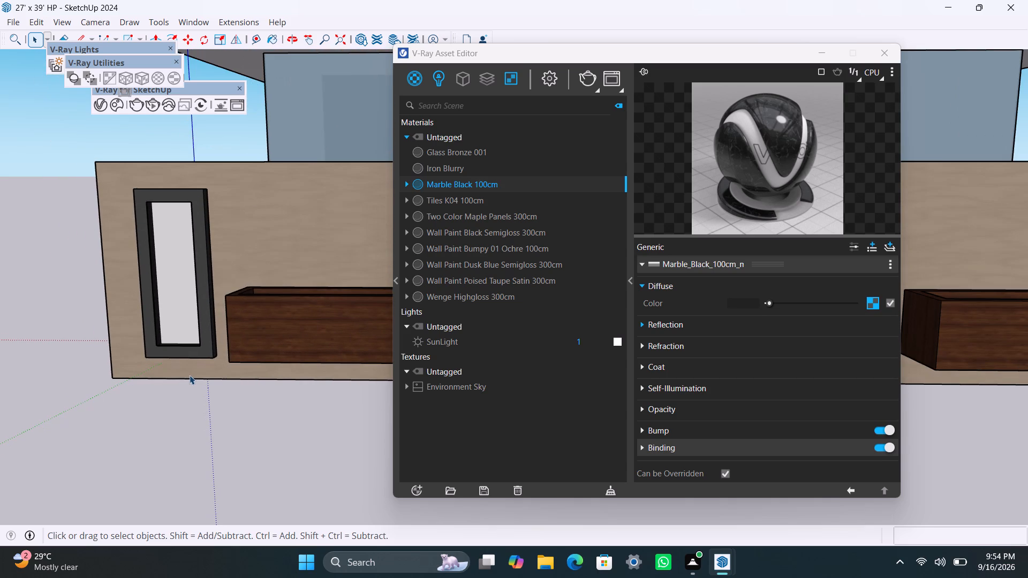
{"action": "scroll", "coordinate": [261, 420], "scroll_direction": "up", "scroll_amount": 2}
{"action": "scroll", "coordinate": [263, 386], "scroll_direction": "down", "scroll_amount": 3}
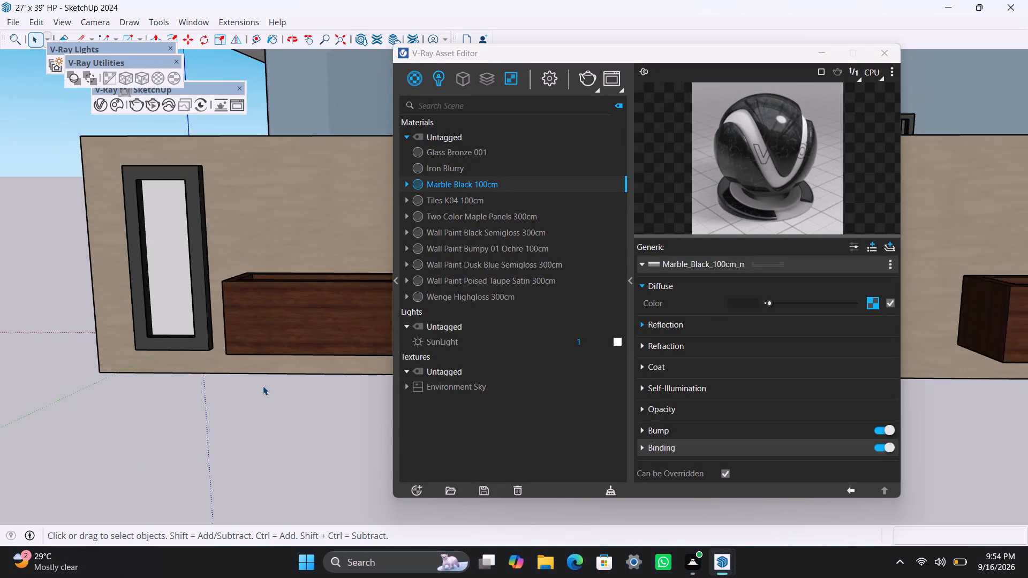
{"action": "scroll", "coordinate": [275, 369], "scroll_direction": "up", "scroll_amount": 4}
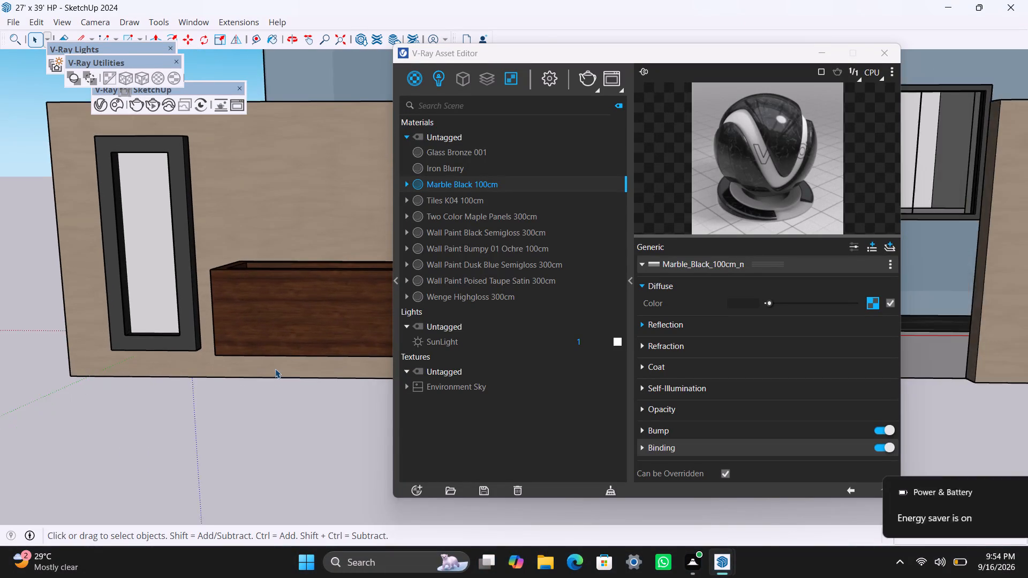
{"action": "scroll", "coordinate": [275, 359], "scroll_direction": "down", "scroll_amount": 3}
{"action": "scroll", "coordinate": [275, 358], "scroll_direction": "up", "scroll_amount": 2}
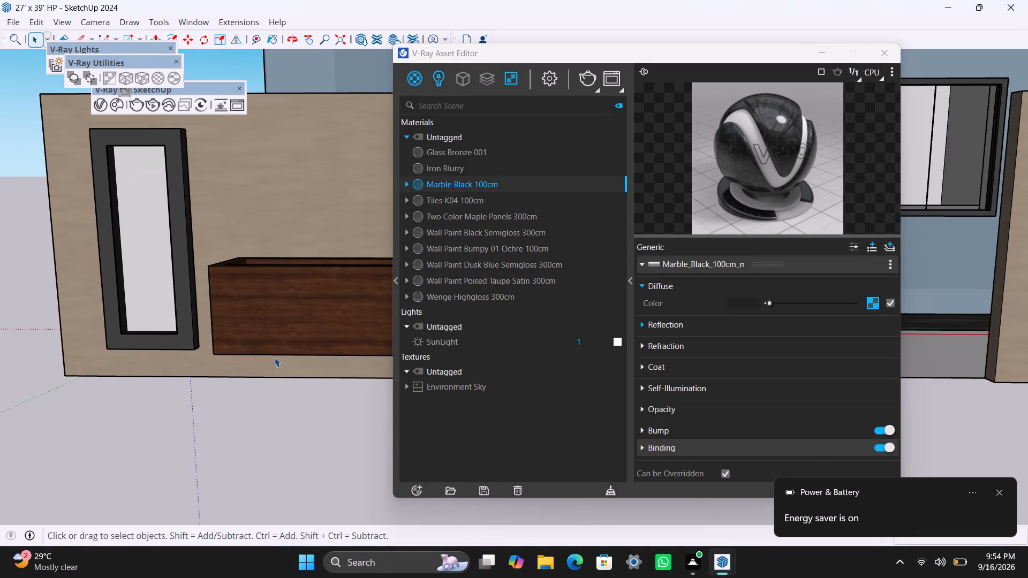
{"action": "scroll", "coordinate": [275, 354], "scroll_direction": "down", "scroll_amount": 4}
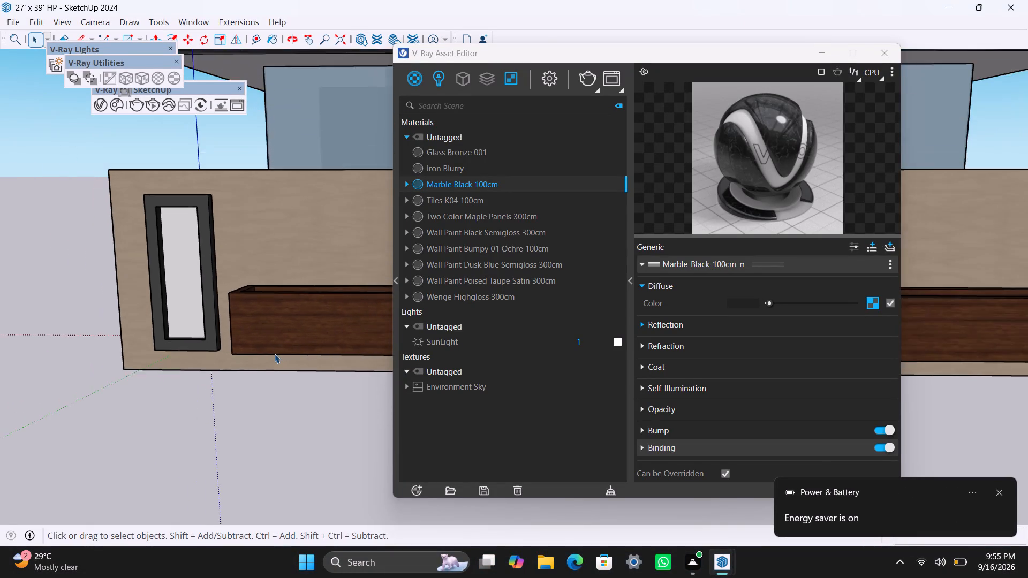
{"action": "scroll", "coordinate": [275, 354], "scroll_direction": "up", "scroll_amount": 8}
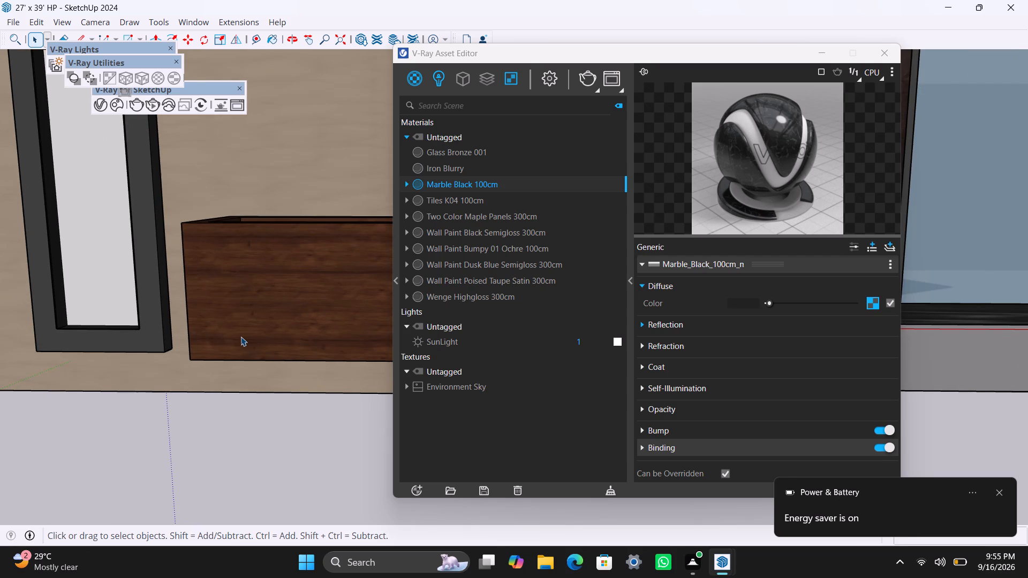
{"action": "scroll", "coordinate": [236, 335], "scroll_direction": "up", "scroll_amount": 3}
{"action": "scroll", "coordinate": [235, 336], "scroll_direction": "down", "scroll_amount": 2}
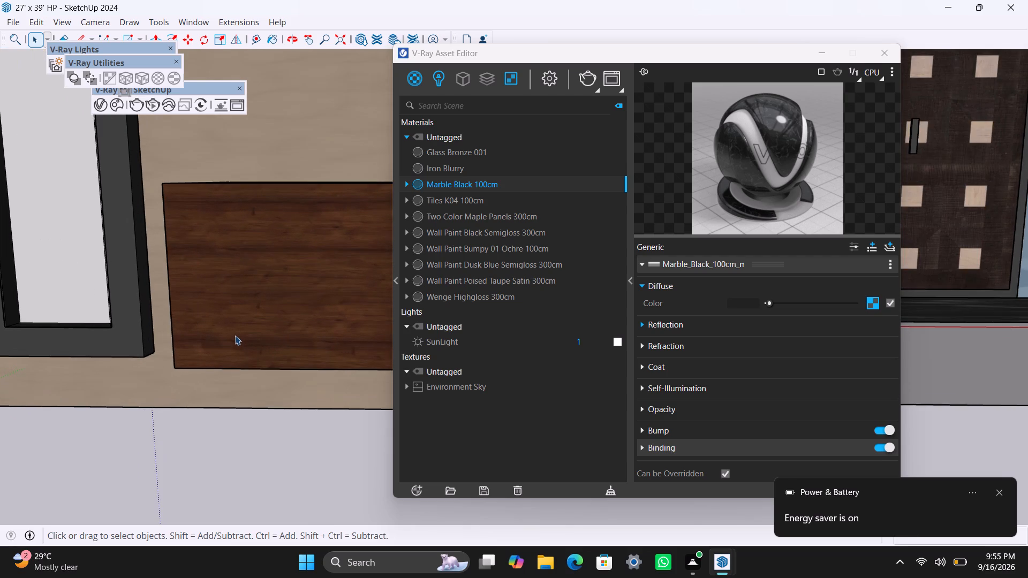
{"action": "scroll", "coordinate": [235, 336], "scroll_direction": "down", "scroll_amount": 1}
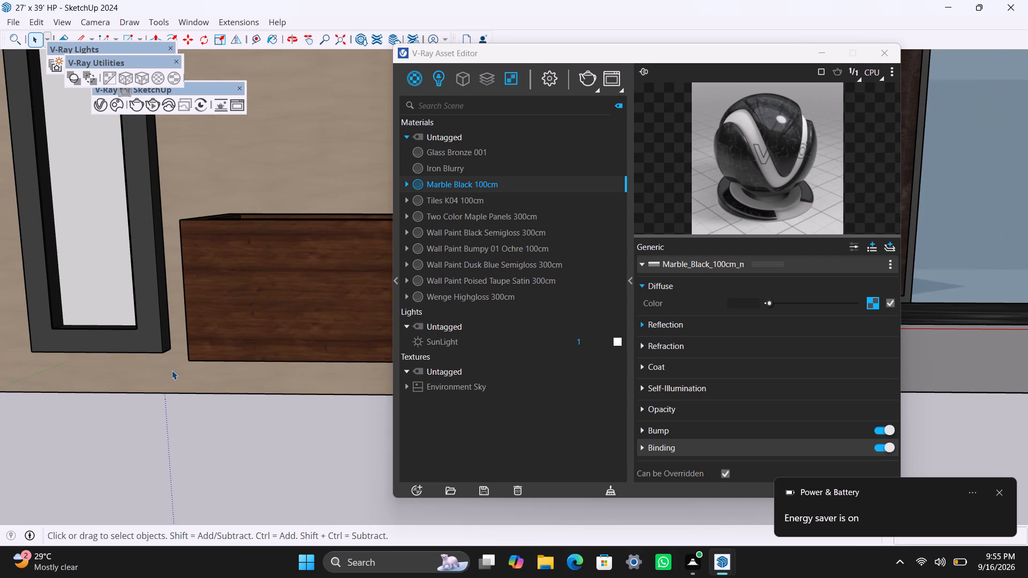
Examine the wenge planter's front face and the compound wall strip beneath it up close.
{"action": "scroll", "coordinate": [112, 396], "scroll_direction": "down", "scroll_amount": 4}
{"action": "scroll", "coordinate": [140, 395], "scroll_direction": "up", "scroll_amount": 6}
{"action": "key", "text": "space"}
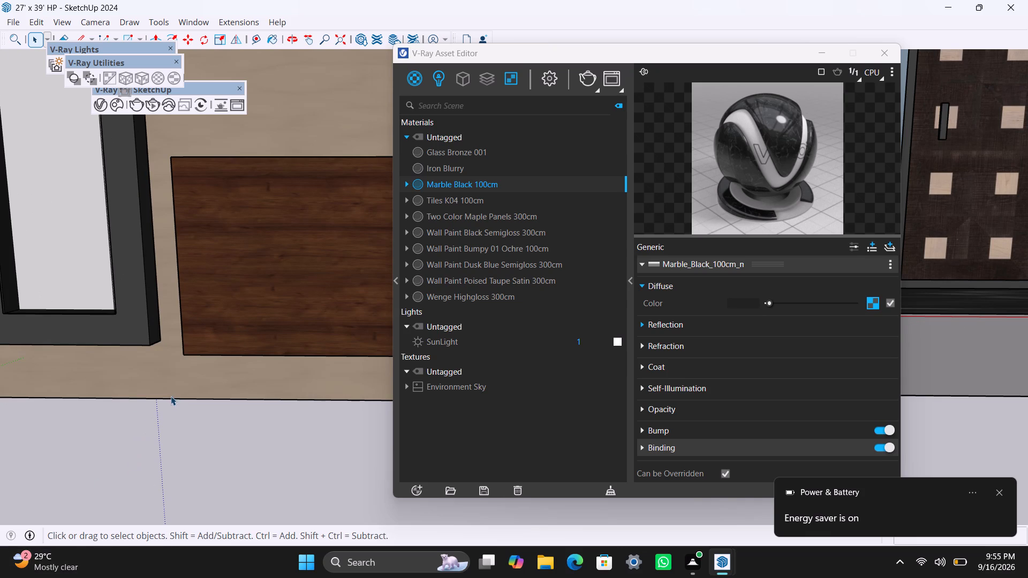
{"action": "scroll", "coordinate": [142, 399], "scroll_direction": "down", "scroll_amount": 2}
{"action": "scroll", "coordinate": [141, 401], "scroll_direction": "up", "scroll_amount": 2}
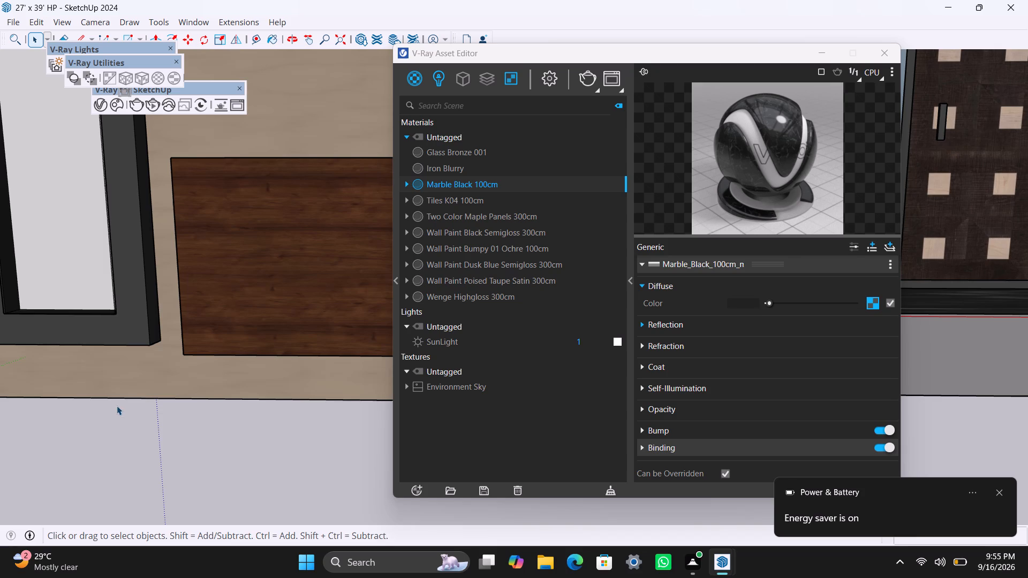
{"action": "scroll", "coordinate": [117, 406], "scroll_direction": "down", "scroll_amount": 6}
{"action": "scroll", "coordinate": [169, 402], "scroll_direction": "up", "scroll_amount": 8}
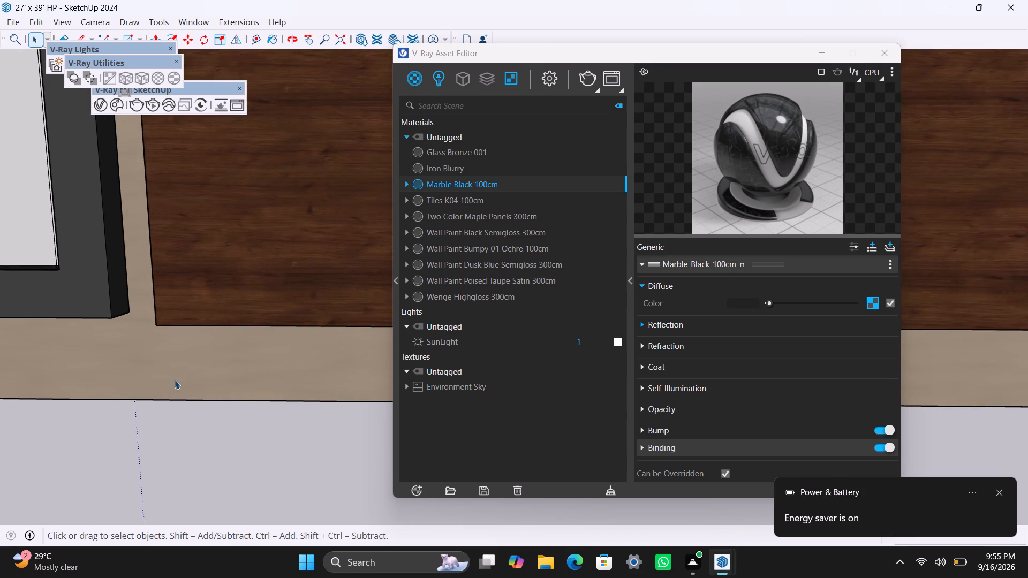
{"action": "scroll", "coordinate": [175, 380], "scroll_direction": "down", "scroll_amount": 10}
{"action": "scroll", "coordinate": [176, 375], "scroll_direction": "up", "scroll_amount": 6}
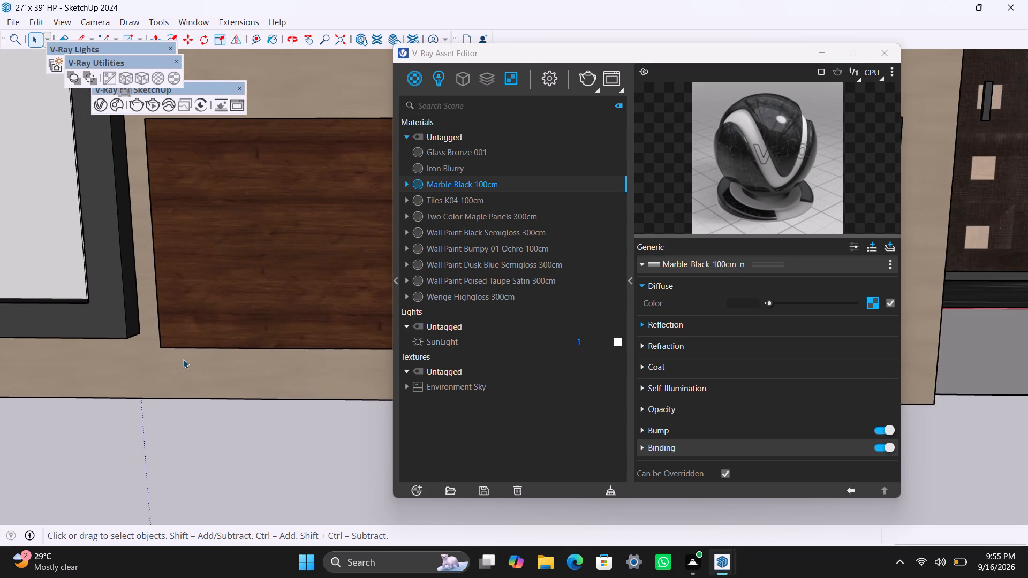
{"action": "scroll", "coordinate": [183, 359], "scroll_direction": "down", "scroll_amount": 11}
{"action": "scroll", "coordinate": [184, 356], "scroll_direction": "up", "scroll_amount": 9}
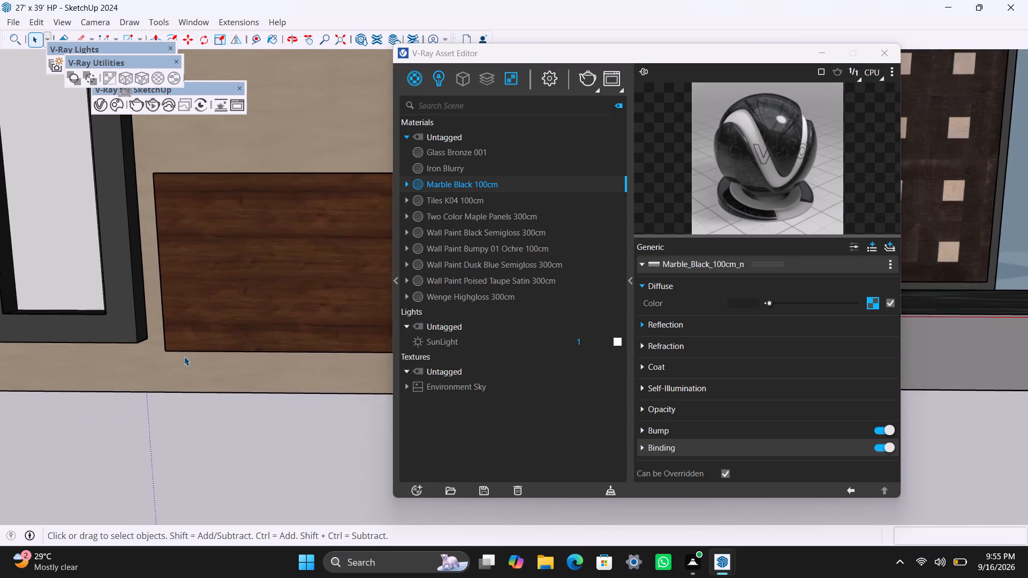
{"action": "scroll", "coordinate": [184, 356], "scroll_direction": "up", "scroll_amount": 2}
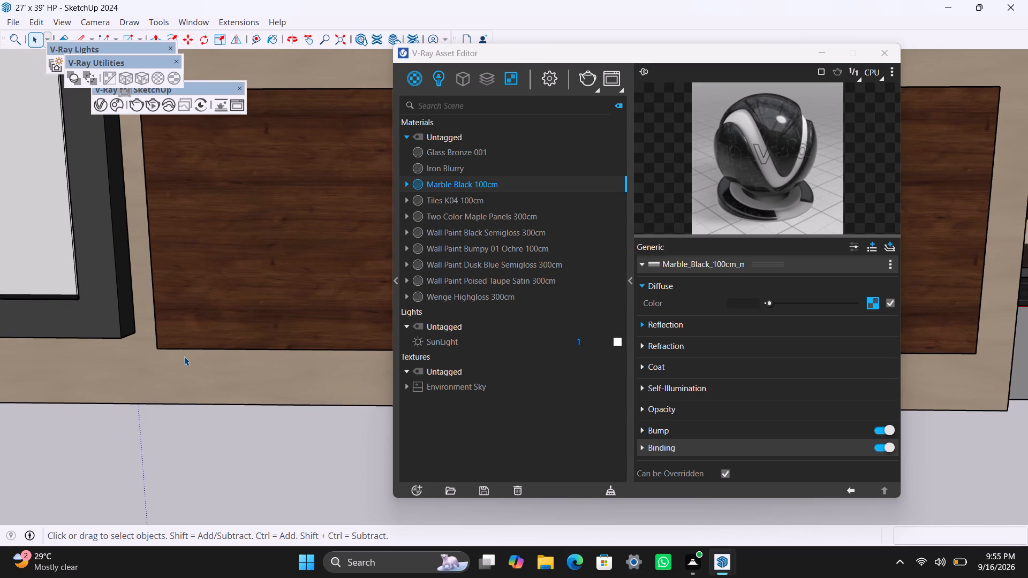
{"action": "scroll", "coordinate": [184, 356], "scroll_direction": "up", "scroll_amount": 1}
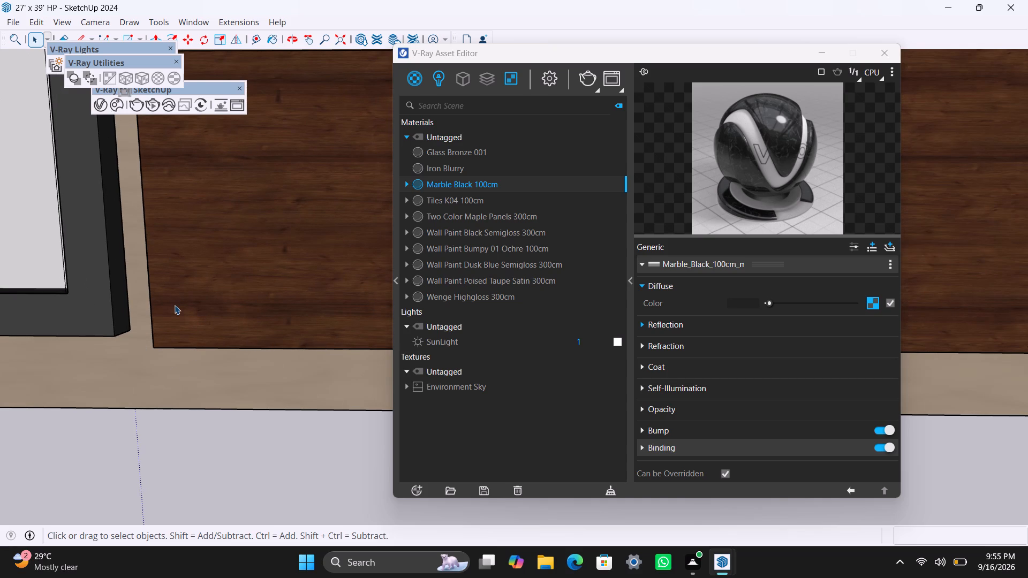
{"action": "scroll", "coordinate": [251, 399], "scroll_direction": "down", "scroll_amount": 3}
{"action": "scroll", "coordinate": [251, 391], "scroll_direction": "up", "scroll_amount": 4}
{"action": "scroll", "coordinate": [248, 362], "scroll_direction": "down", "scroll_amount": 4}
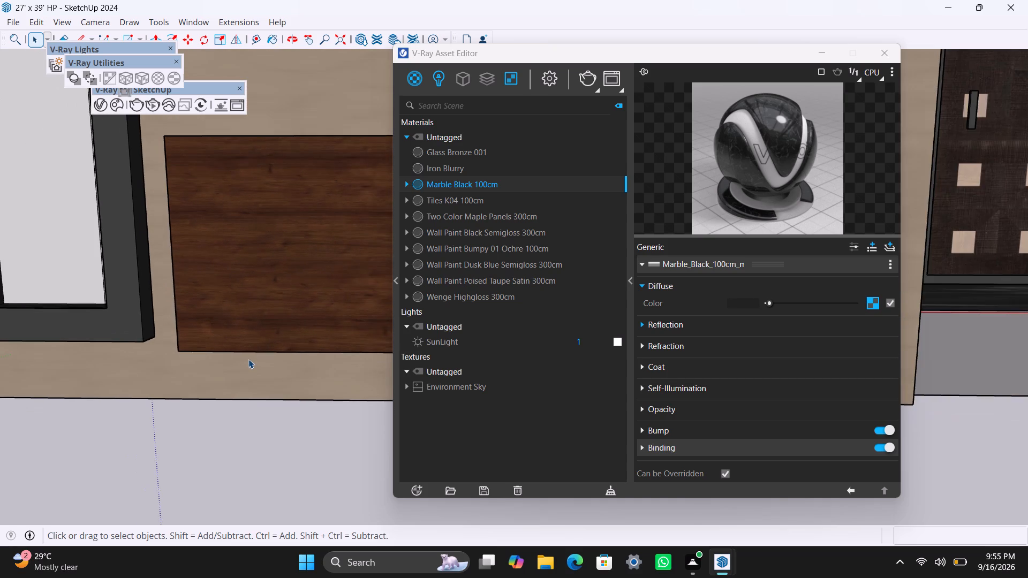
{"action": "scroll", "coordinate": [248, 359], "scroll_direction": "down", "scroll_amount": 8}
{"action": "key", "text": "space"}
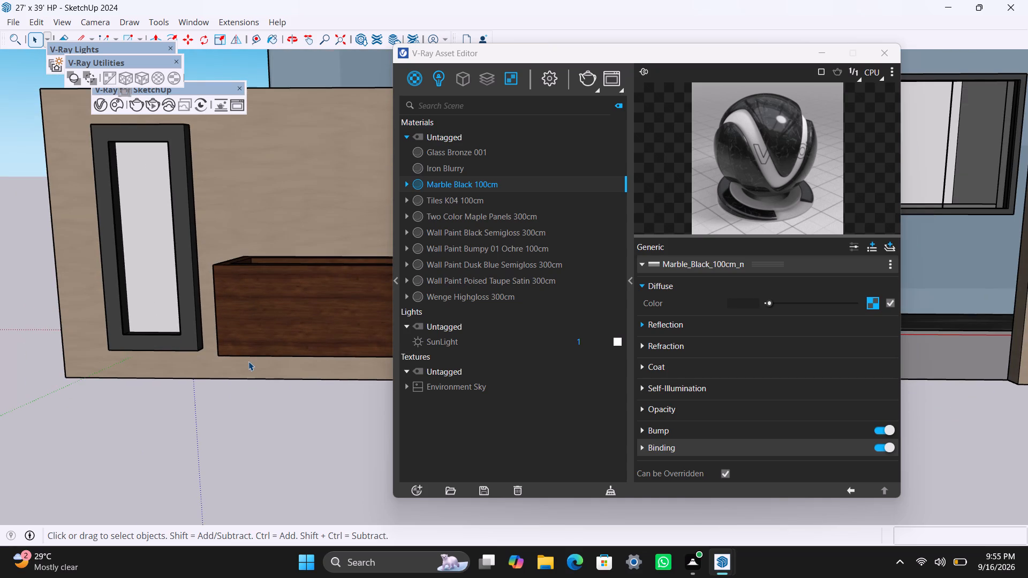
Examine the materials across the front elevation from a distance, including the compound wall, planters, entrance door and vertical wood fins.
{"action": "scroll", "coordinate": [229, 372], "scroll_direction": "down", "scroll_amount": 4}
{"action": "scroll", "coordinate": [229, 372], "scroll_direction": "up", "scroll_amount": 3}
{"action": "scroll", "coordinate": [231, 320], "scroll_direction": "down", "scroll_amount": 5}
{"action": "scroll", "coordinate": [213, 273], "scroll_direction": "down", "scroll_amount": 3}
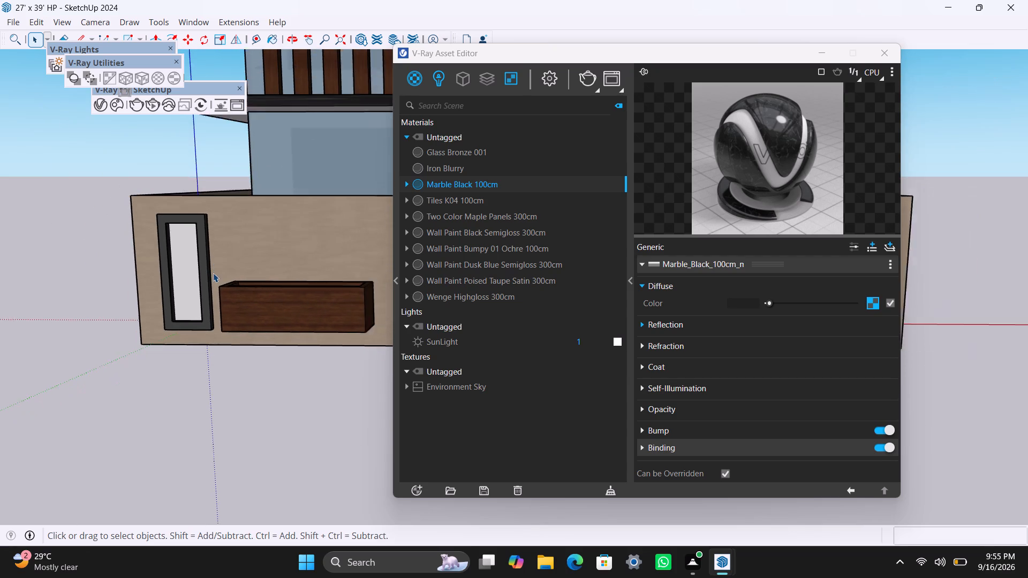
{"action": "scroll", "coordinate": [243, 263], "scroll_direction": "down", "scroll_amount": 5}
{"action": "scroll", "coordinate": [243, 262], "scroll_direction": "up", "scroll_amount": 3}
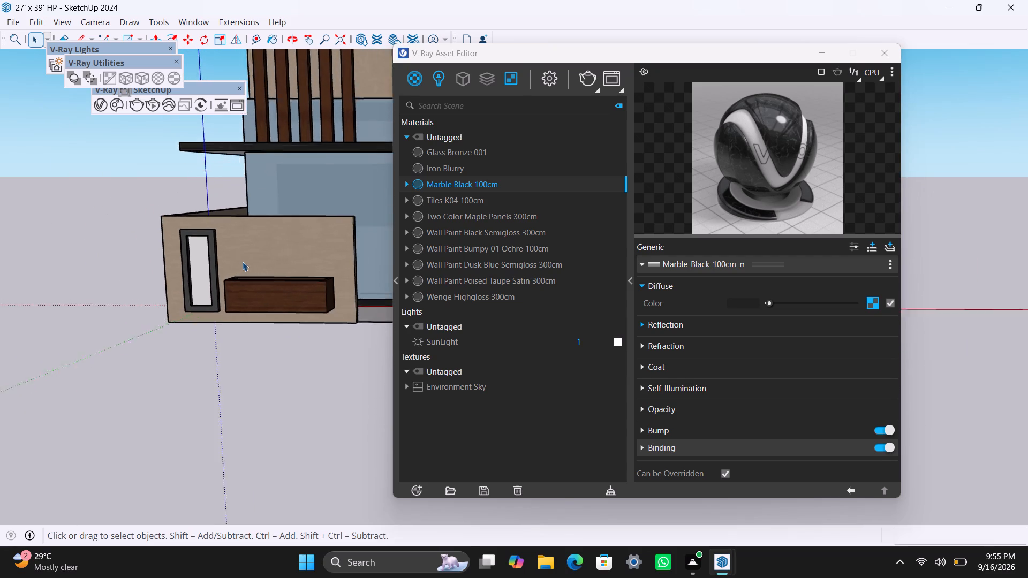
{"action": "scroll", "coordinate": [243, 262], "scroll_direction": "up", "scroll_amount": 2}
{"action": "scroll", "coordinate": [243, 261], "scroll_direction": "down", "scroll_amount": 9}
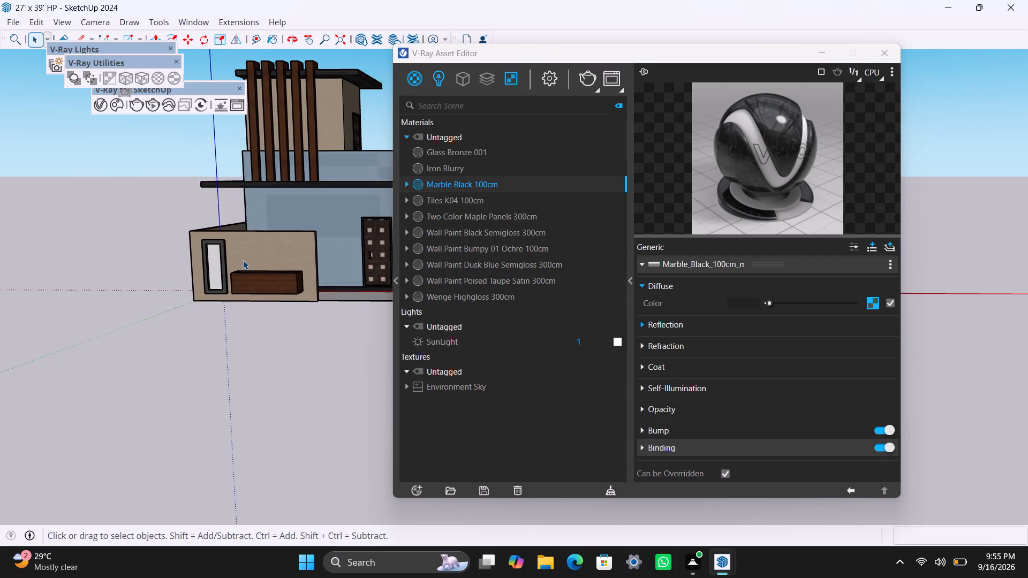
{"action": "scroll", "coordinate": [243, 260], "scroll_direction": "down", "scroll_amount": 2}
{"action": "scroll", "coordinate": [243, 260], "scroll_direction": "up", "scroll_amount": 4}
{"action": "scroll", "coordinate": [243, 260], "scroll_direction": "down", "scroll_amount": 4}
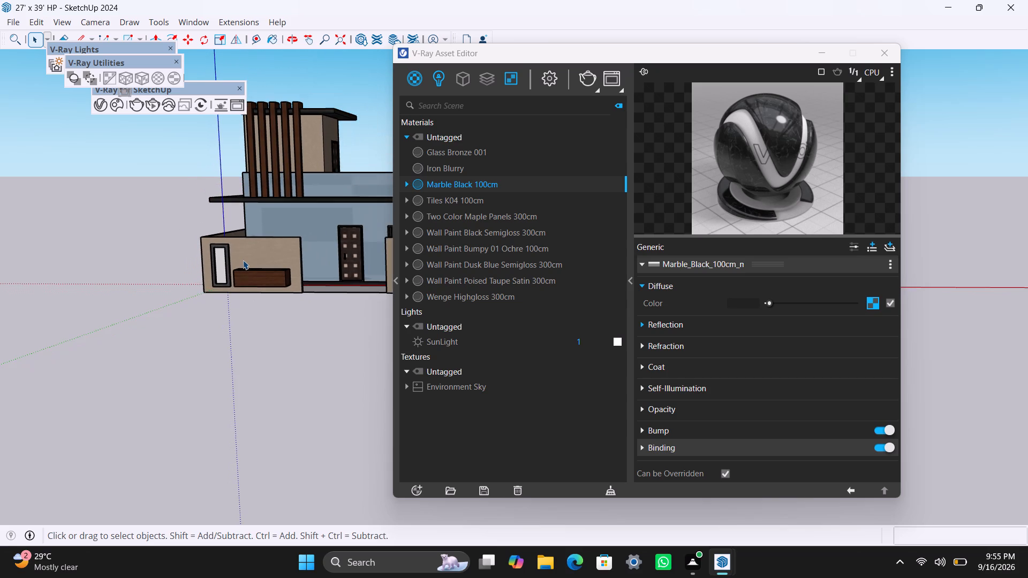
{"action": "scroll", "coordinate": [243, 260], "scroll_direction": "up", "scroll_amount": 4}
{"action": "scroll", "coordinate": [243, 260], "scroll_direction": "down", "scroll_amount": 5}
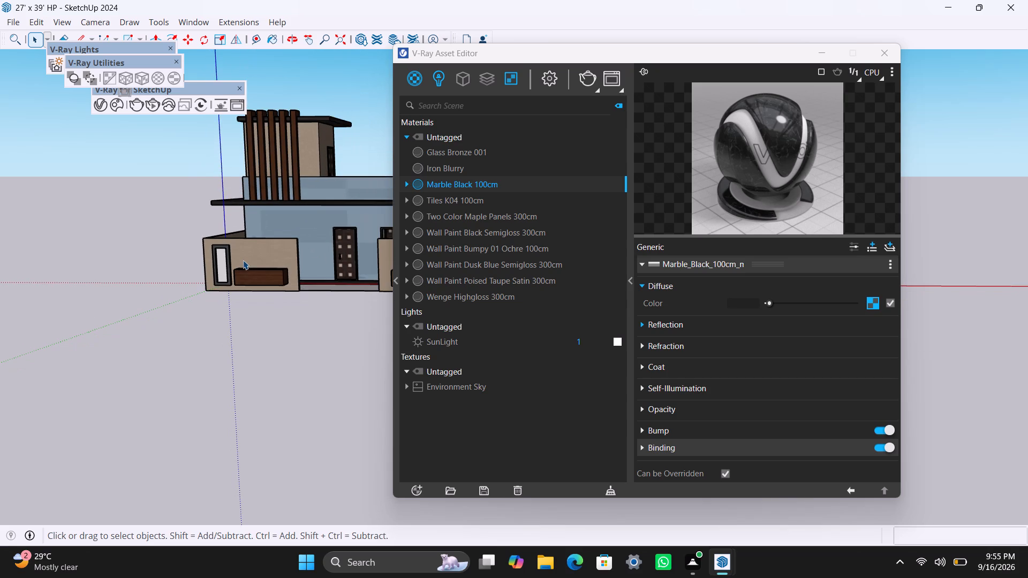
{"action": "scroll", "coordinate": [243, 260], "scroll_direction": "down", "scroll_amount": 4}
{"action": "scroll", "coordinate": [243, 260], "scroll_direction": "up", "scroll_amount": 4}
{"action": "scroll", "coordinate": [243, 260], "scroll_direction": "down", "scroll_amount": 5}
{"action": "scroll", "coordinate": [243, 260], "scroll_direction": "up", "scroll_amount": 2}
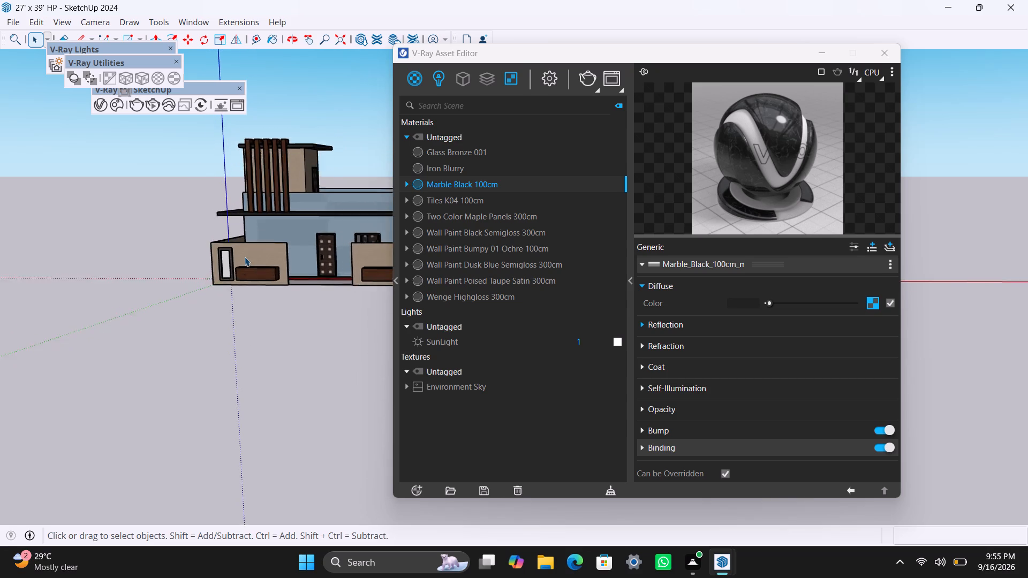
{"action": "scroll", "coordinate": [245, 257], "scroll_direction": "up", "scroll_amount": 5}
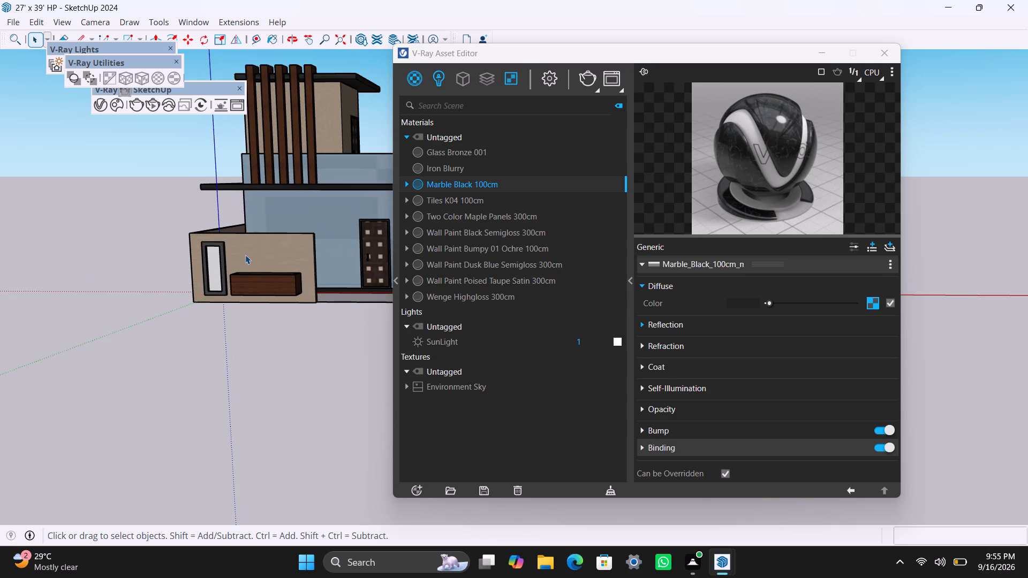
Examine the front compound wall, open planter box and wood fins from a raised viewpoint.
{"action": "middle_click_drag", "start_coordinate": [245, 255], "coordinate": [245, 381], "text": "shift"}
{"action": "scroll", "coordinate": [244, 382], "scroll_direction": "up", "scroll_amount": 2}
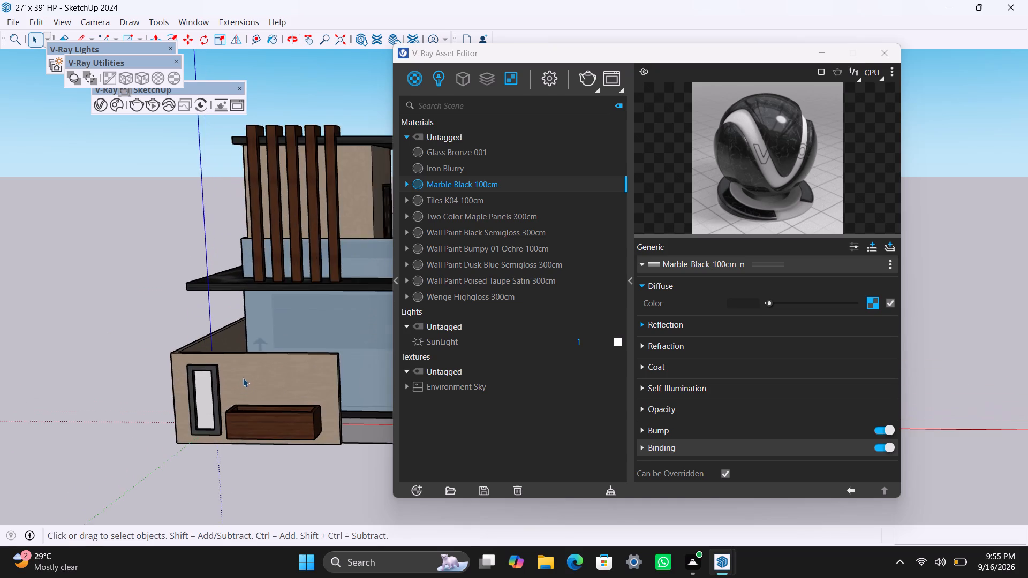
{"action": "scroll", "coordinate": [243, 378], "scroll_direction": "up", "scroll_amount": 4}
{"action": "middle_click_drag", "start_coordinate": [251, 385], "coordinate": [275, 398]}
{"action": "scroll", "coordinate": [273, 334], "scroll_direction": "down", "scroll_amount": 3}
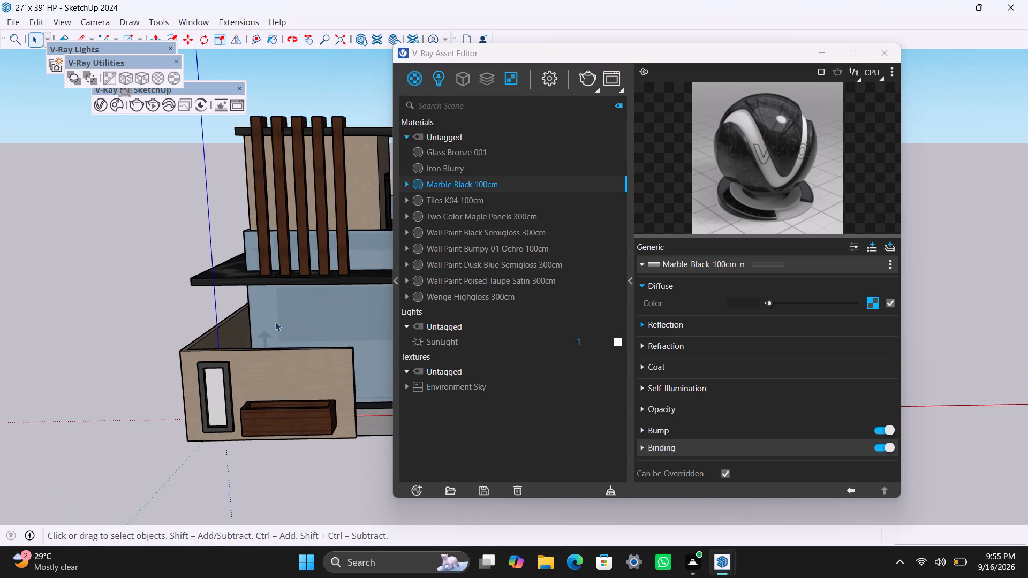
{"action": "middle_click_drag", "start_coordinate": [283, 321], "coordinate": [257, 341]}
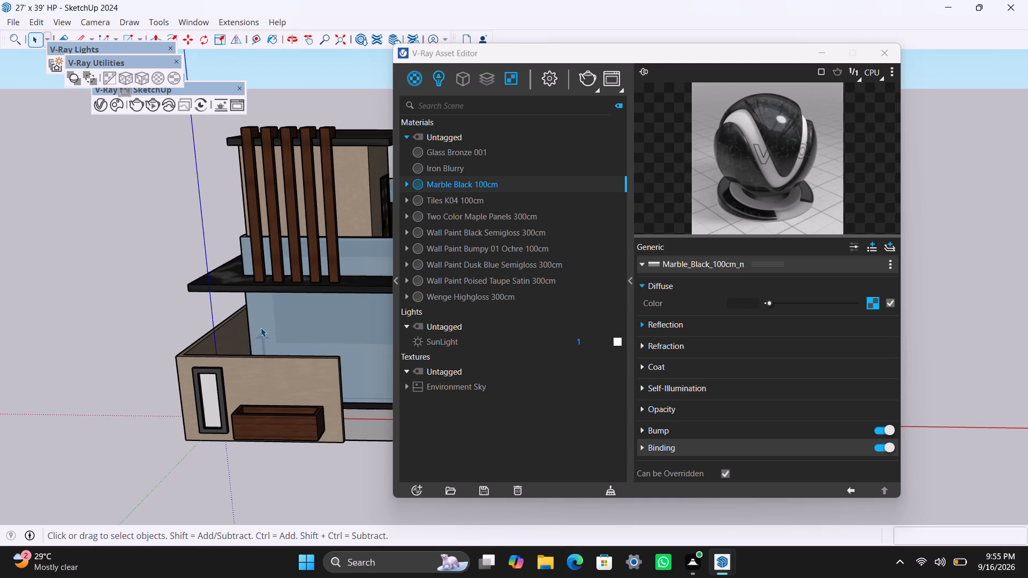
{"action": "scroll", "coordinate": [282, 368], "scroll_direction": "up", "scroll_amount": 3}
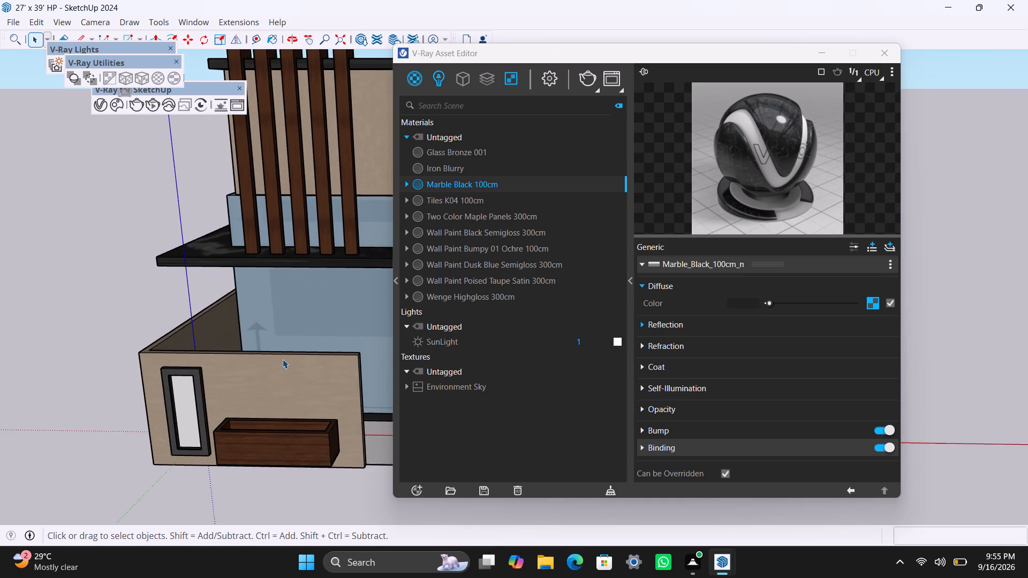
{"action": "scroll", "coordinate": [283, 359], "scroll_direction": "down", "scroll_amount": 4}
{"action": "scroll", "coordinate": [288, 348], "scroll_direction": "up", "scroll_amount": 4}
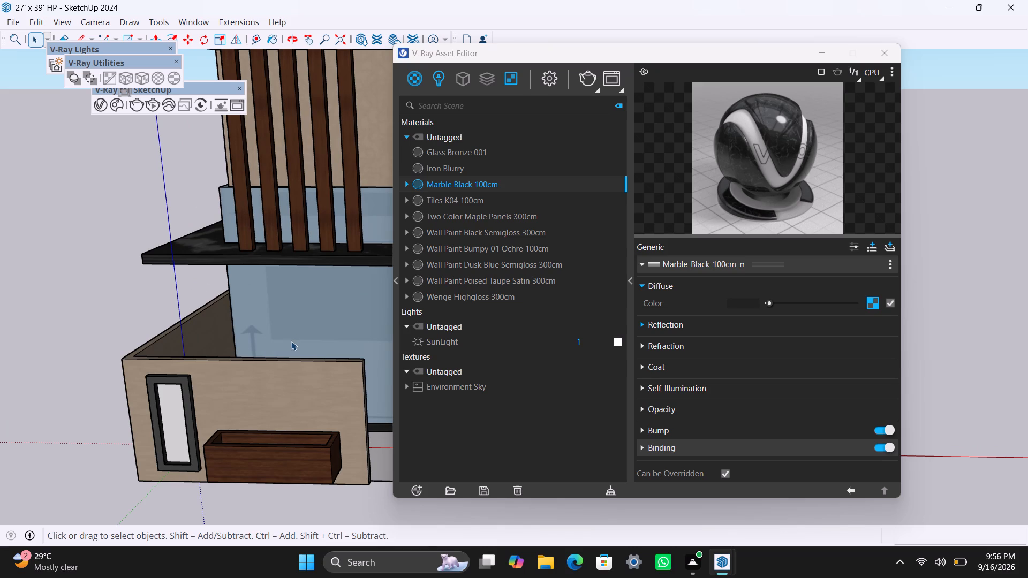
{"action": "scroll", "coordinate": [279, 381], "scroll_direction": "down", "scroll_amount": 5}
{"action": "scroll", "coordinate": [283, 396], "scroll_direction": "up", "scroll_amount": 5}
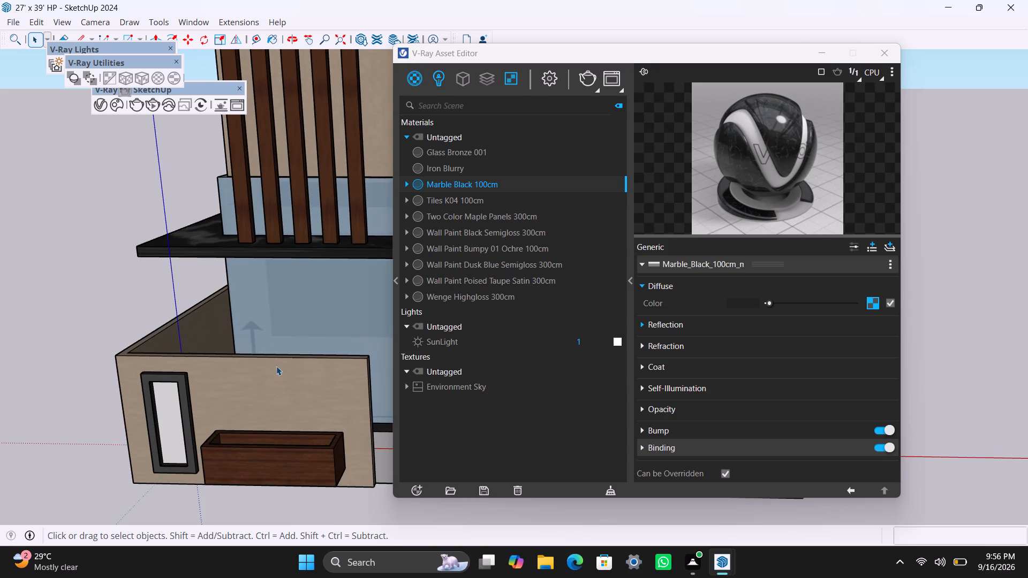
{"action": "scroll", "coordinate": [273, 345], "scroll_direction": "down", "scroll_amount": 3}
{"action": "scroll", "coordinate": [265, 313], "scroll_direction": "up", "scroll_amount": 3}
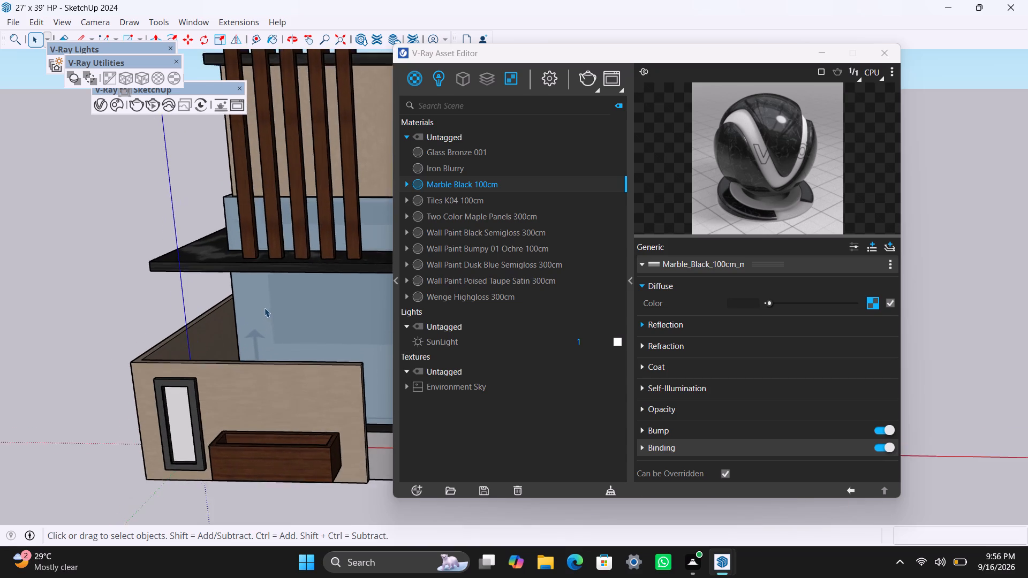
{"action": "scroll", "coordinate": [264, 308], "scroll_direction": "up", "scroll_amount": 2}
{"action": "scroll", "coordinate": [257, 284], "scroll_direction": "down", "scroll_amount": 5}
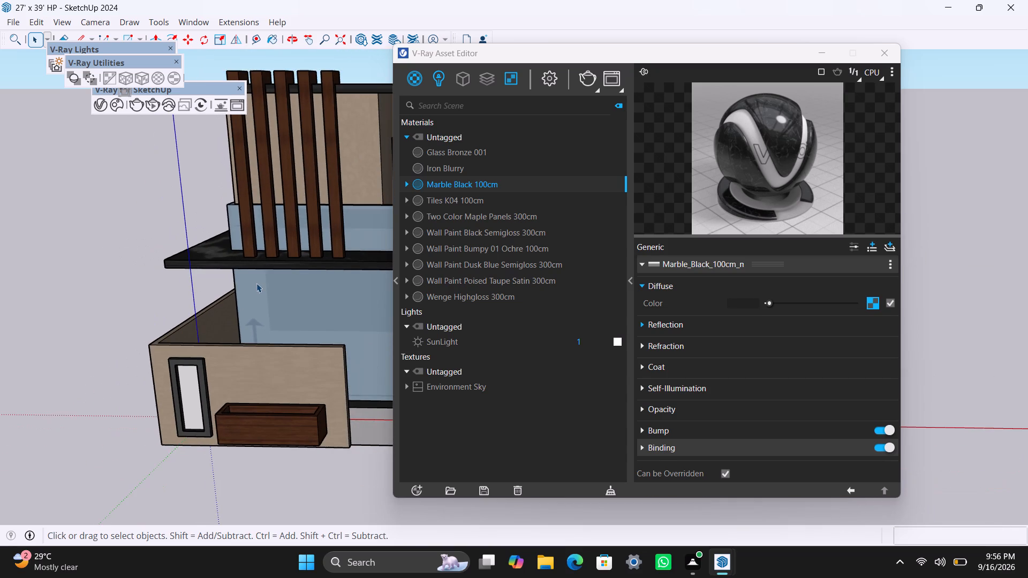
{"action": "scroll", "coordinate": [256, 283], "scroll_direction": "up", "scroll_amount": 3}
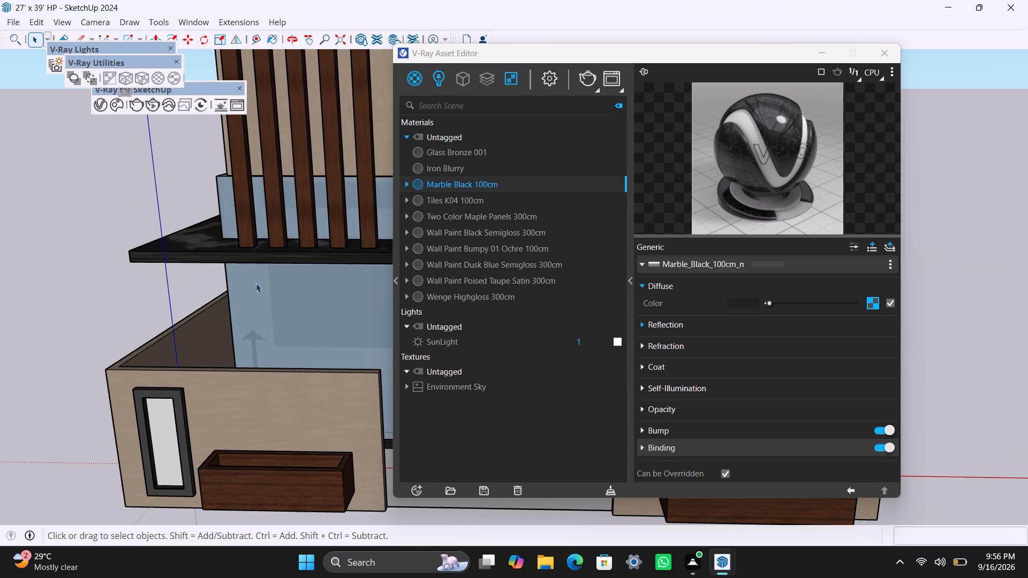
{"action": "scroll", "coordinate": [256, 283], "scroll_direction": "down", "scroll_amount": 3}
{"action": "scroll", "coordinate": [256, 283], "scroll_direction": "up", "scroll_amount": 3}
{"action": "key", "text": "space"}
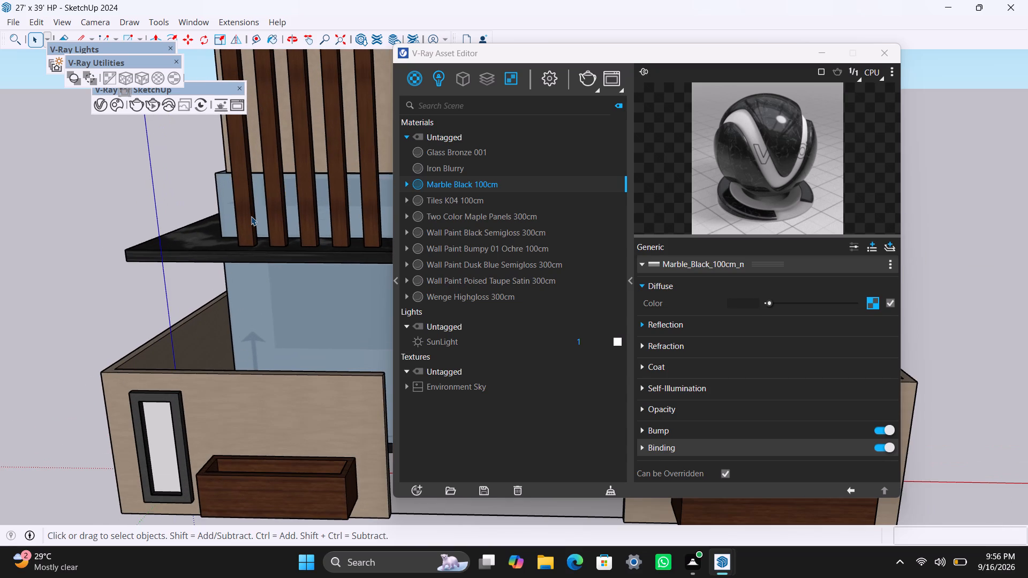
{"action": "scroll", "coordinate": [138, 357], "scroll_direction": "down", "scroll_amount": 4}
{"action": "scroll", "coordinate": [144, 339], "scroll_direction": "up", "scroll_amount": 4}
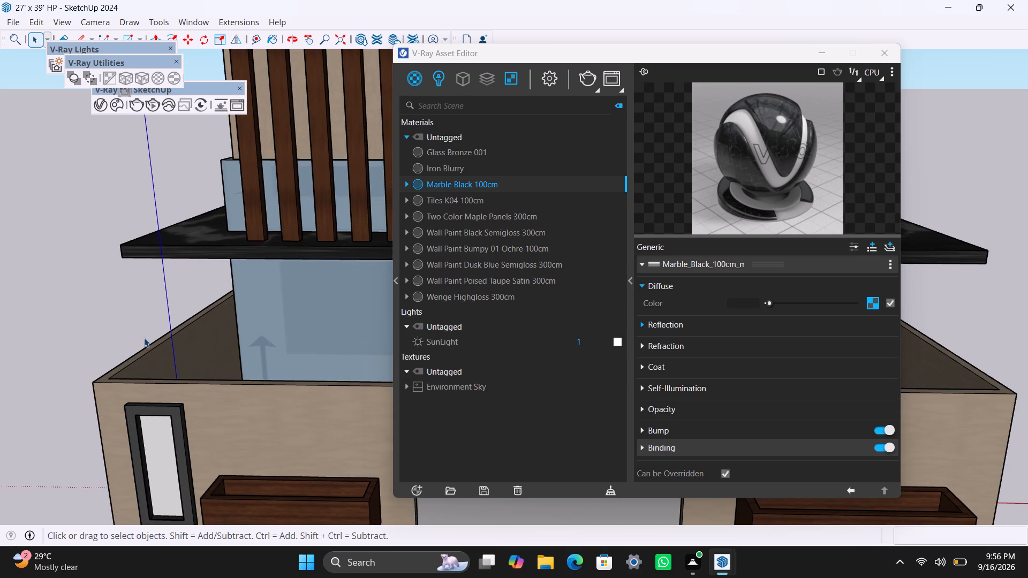
Examine the black projecting slab above the ground floor and the inner side of the compound wall.
{"action": "middle_click_drag", "start_coordinate": [155, 321], "coordinate": [157, 323]}
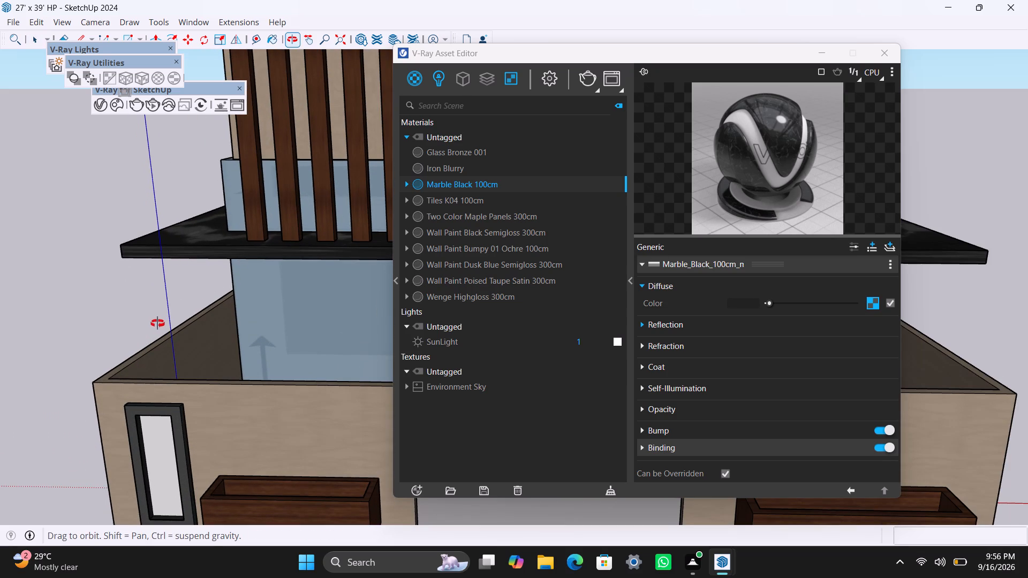
{"action": "middle_click_drag", "start_coordinate": [157, 323], "coordinate": [170, 328]}
{"action": "scroll", "coordinate": [163, 314], "scroll_direction": "up", "scroll_amount": 3}
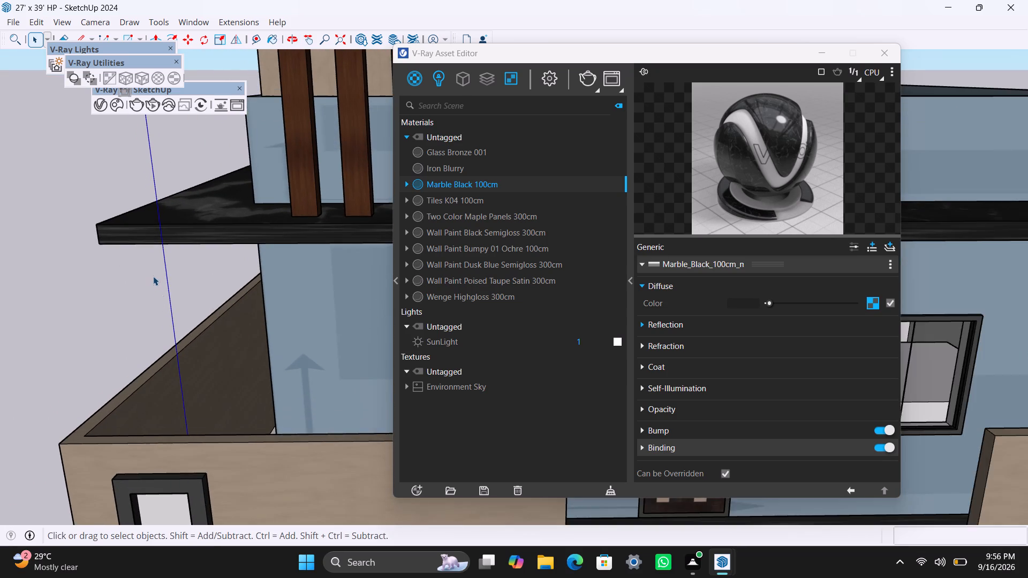
{"action": "scroll", "coordinate": [153, 276], "scroll_direction": "up", "scroll_amount": 1}
{"action": "scroll", "coordinate": [150, 268], "scroll_direction": "down", "scroll_amount": 10}
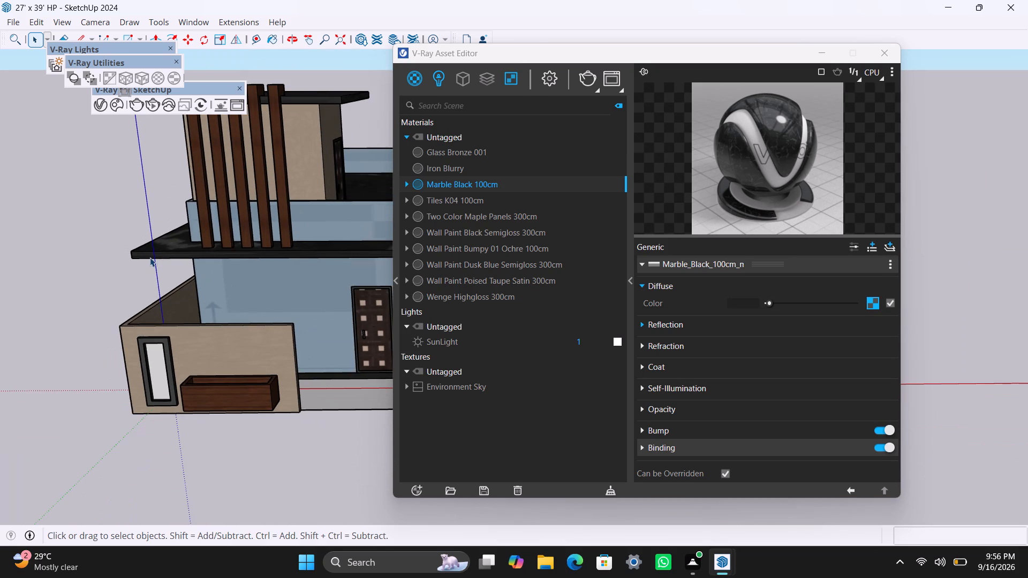
{"action": "scroll", "coordinate": [150, 257], "scroll_direction": "up", "scroll_amount": 2}
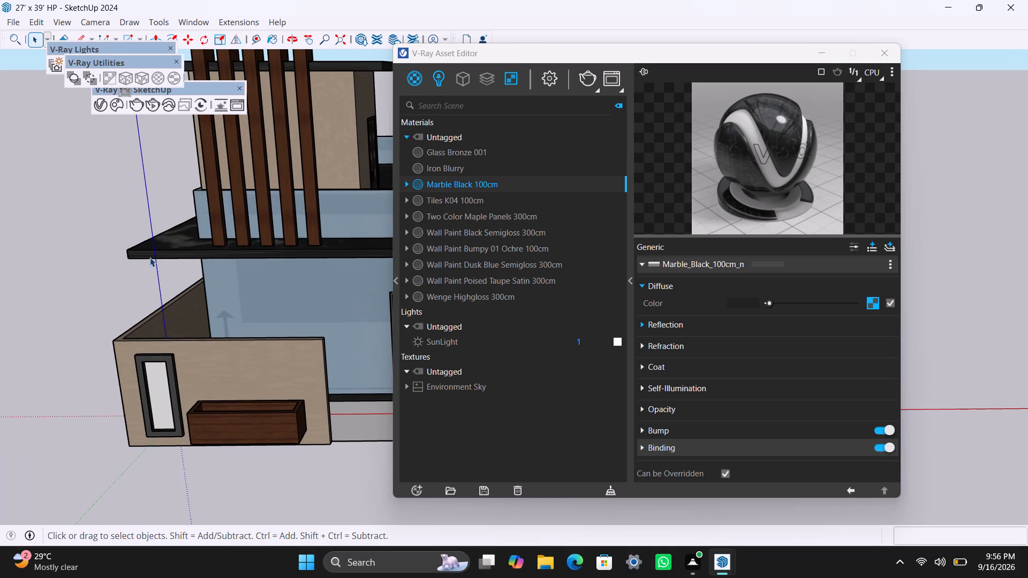
{"action": "scroll", "coordinate": [149, 257], "scroll_direction": "up", "scroll_amount": 3}
{"action": "scroll", "coordinate": [149, 257], "scroll_direction": "down", "scroll_amount": 6}
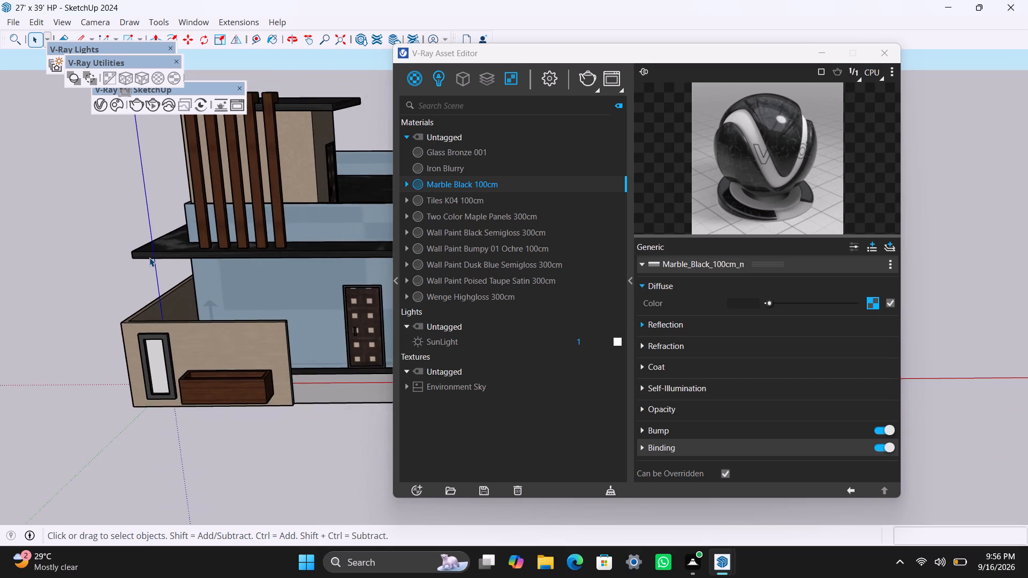
{"action": "scroll", "coordinate": [149, 257], "scroll_direction": "down", "scroll_amount": 1}
{"action": "scroll", "coordinate": [149, 257], "scroll_direction": "up", "scroll_amount": 7}
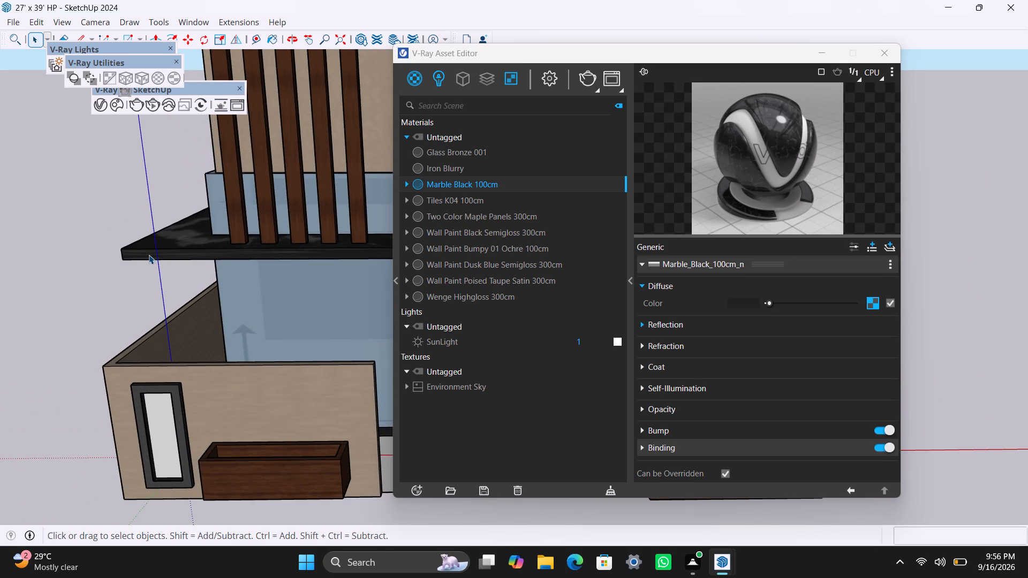
{"action": "scroll", "coordinate": [149, 255], "scroll_direction": "up", "scroll_amount": 2}
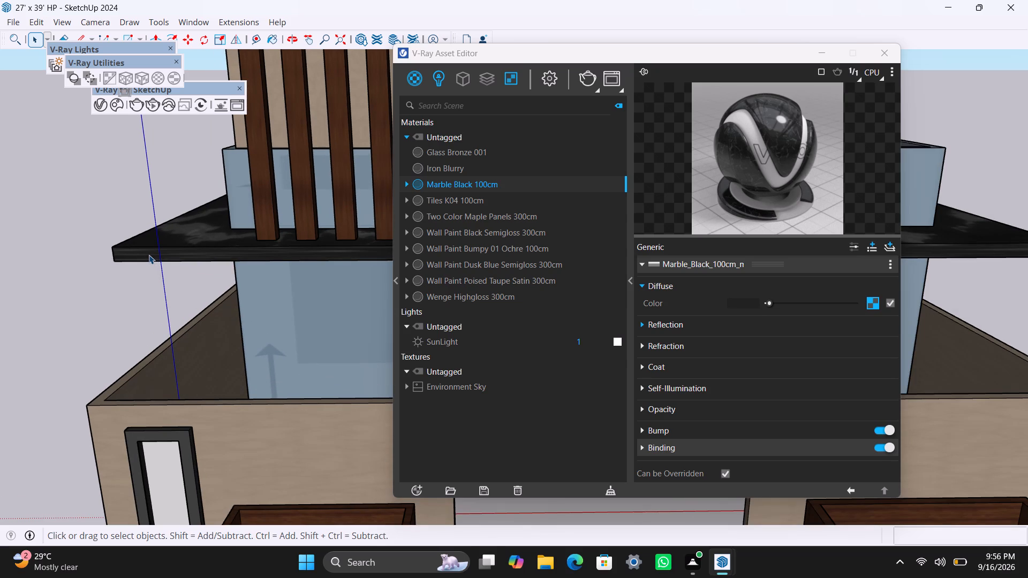
Examine the black marble projecting slab's front edge and the wood fins standing on it, up close and from farther back.
{"action": "scroll", "coordinate": [149, 253], "scroll_direction": "up", "scroll_amount": 1}
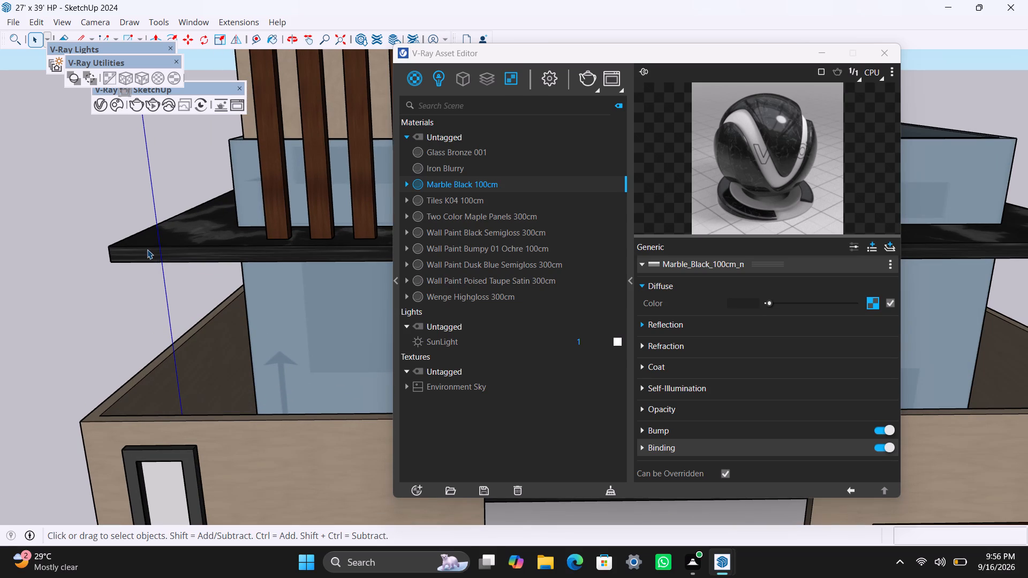
{"action": "scroll", "coordinate": [147, 249], "scroll_direction": "up", "scroll_amount": 3}
{"action": "scroll", "coordinate": [147, 248], "scroll_direction": "down", "scroll_amount": 3}
{"action": "key", "text": "space"}
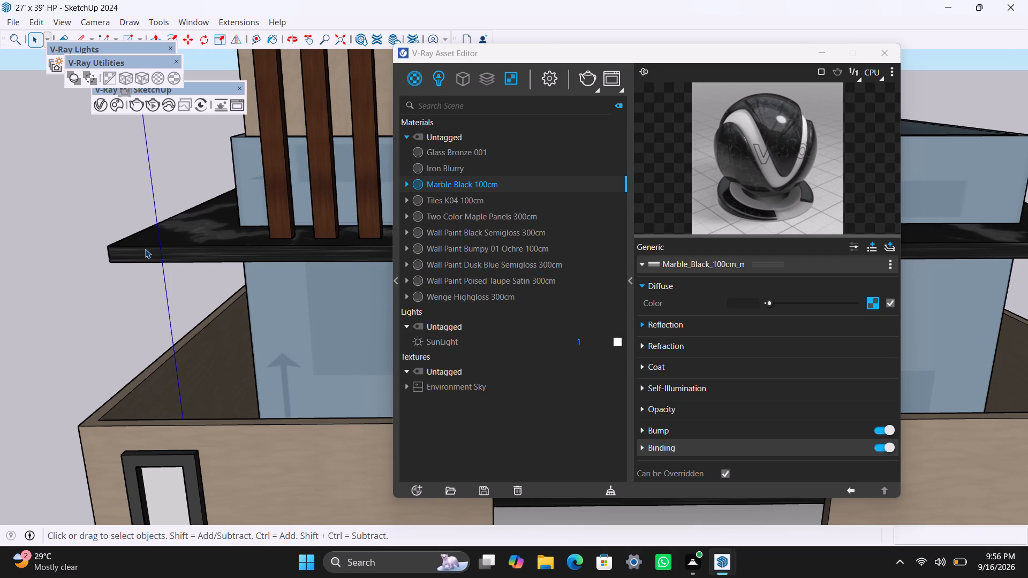
{"action": "scroll", "coordinate": [179, 379], "scroll_direction": "down", "scroll_amount": 4}
{"action": "scroll", "coordinate": [216, 367], "scroll_direction": "up", "scroll_amount": 4}
{"action": "scroll", "coordinate": [211, 278], "scroll_direction": "up", "scroll_amount": 2}
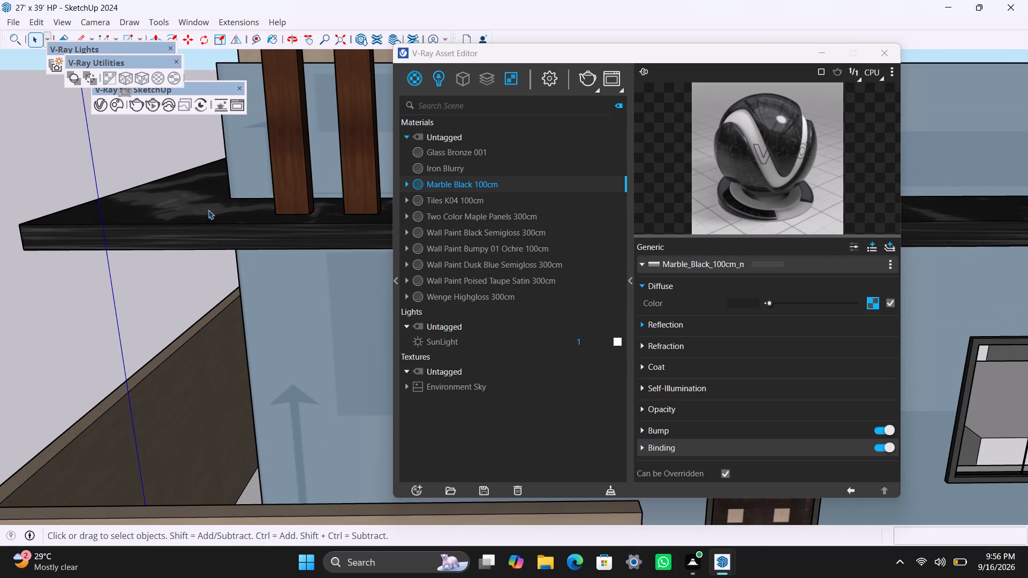
{"action": "scroll", "coordinate": [208, 210], "scroll_direction": "down", "scroll_amount": 4}
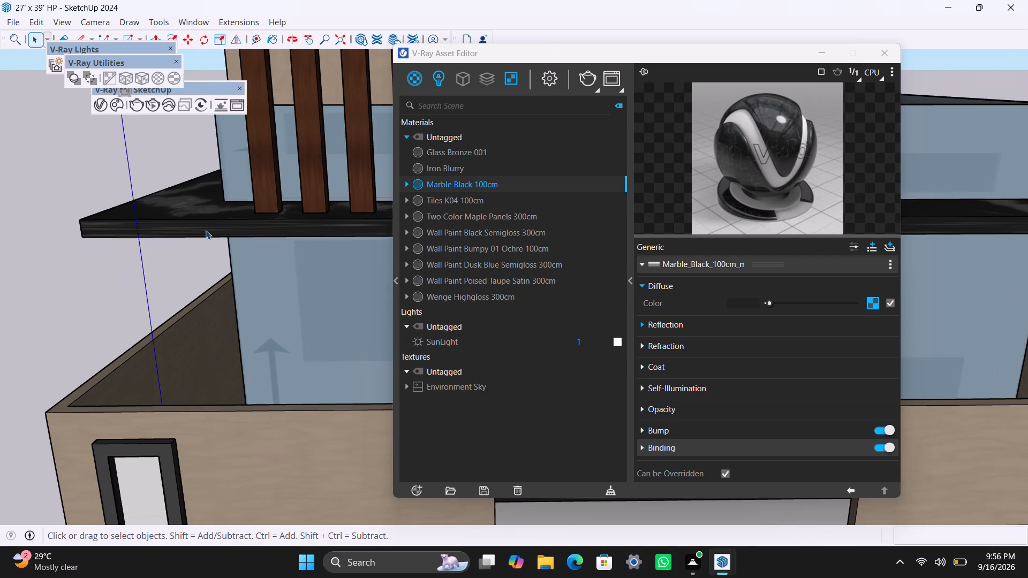
{"action": "scroll", "coordinate": [201, 262], "scroll_direction": "down", "scroll_amount": 6}
{"action": "scroll", "coordinate": [202, 266], "scroll_direction": "up", "scroll_amount": 2}
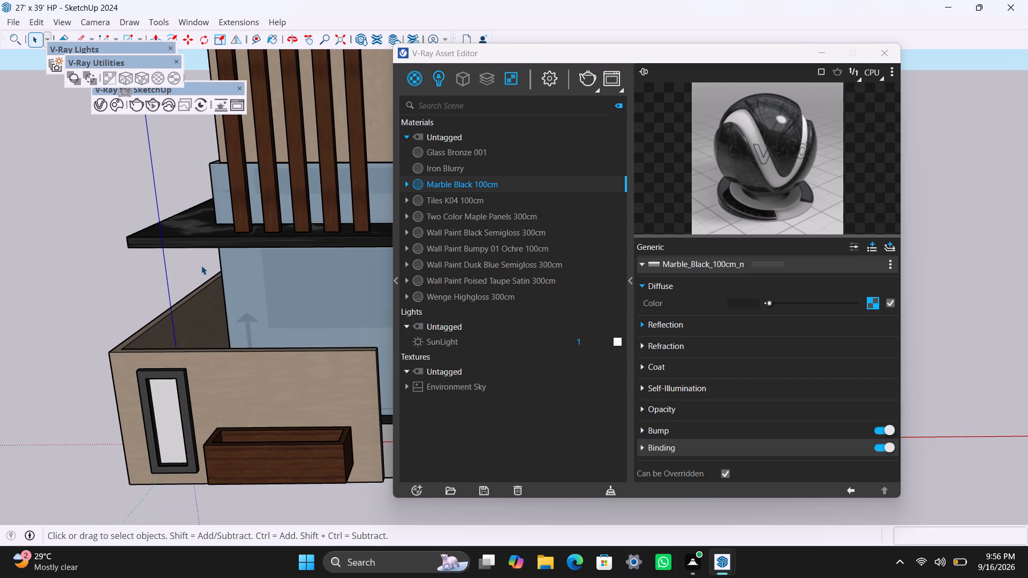
{"action": "scroll", "coordinate": [201, 265], "scroll_direction": "down", "scroll_amount": 1}
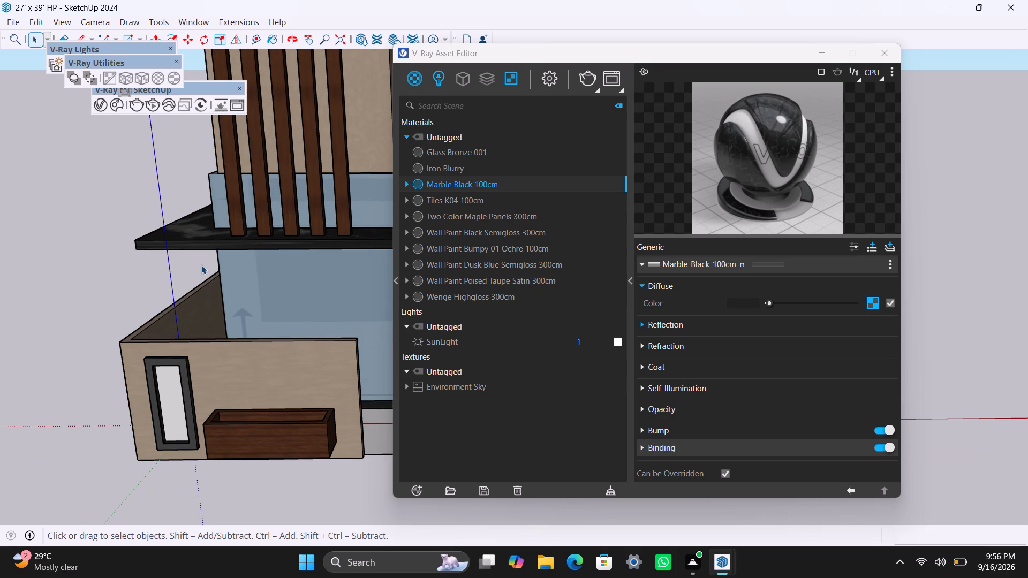
{"action": "scroll", "coordinate": [202, 263], "scroll_direction": "down", "scroll_amount": 2}
{"action": "scroll", "coordinate": [202, 263], "scroll_direction": "up", "scroll_amount": 1}
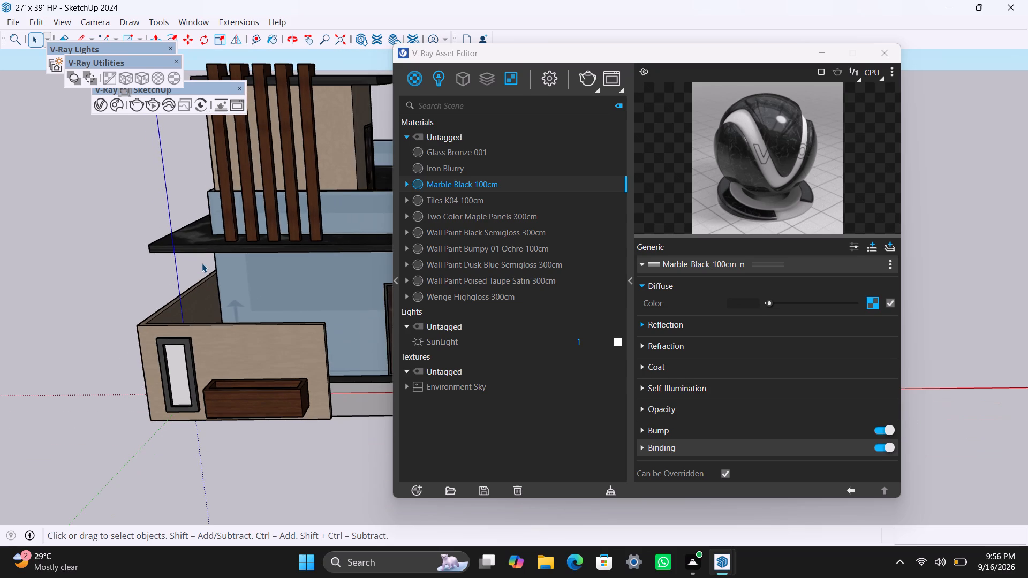
{"action": "scroll", "coordinate": [202, 263], "scroll_direction": "down", "scroll_amount": 1}
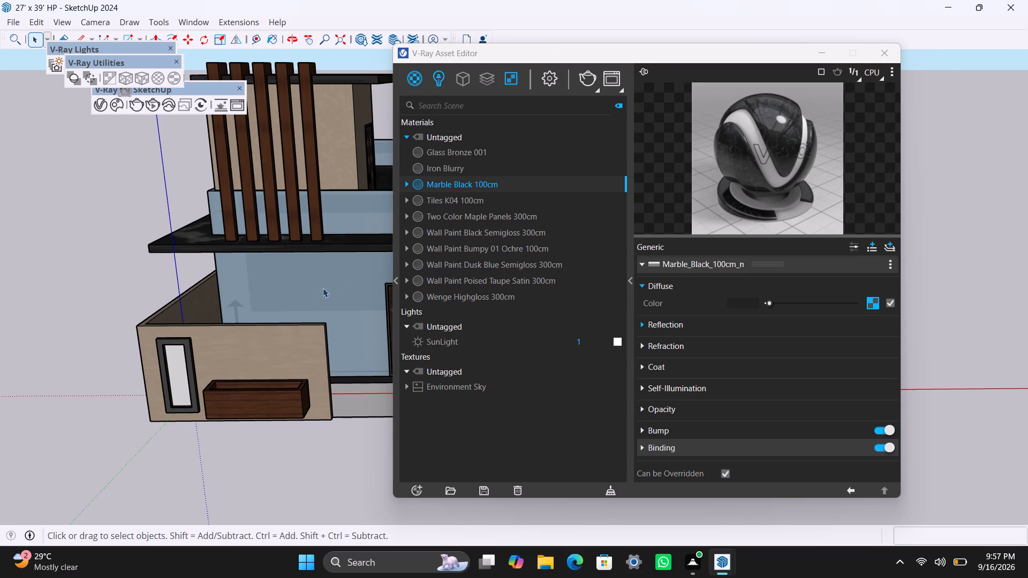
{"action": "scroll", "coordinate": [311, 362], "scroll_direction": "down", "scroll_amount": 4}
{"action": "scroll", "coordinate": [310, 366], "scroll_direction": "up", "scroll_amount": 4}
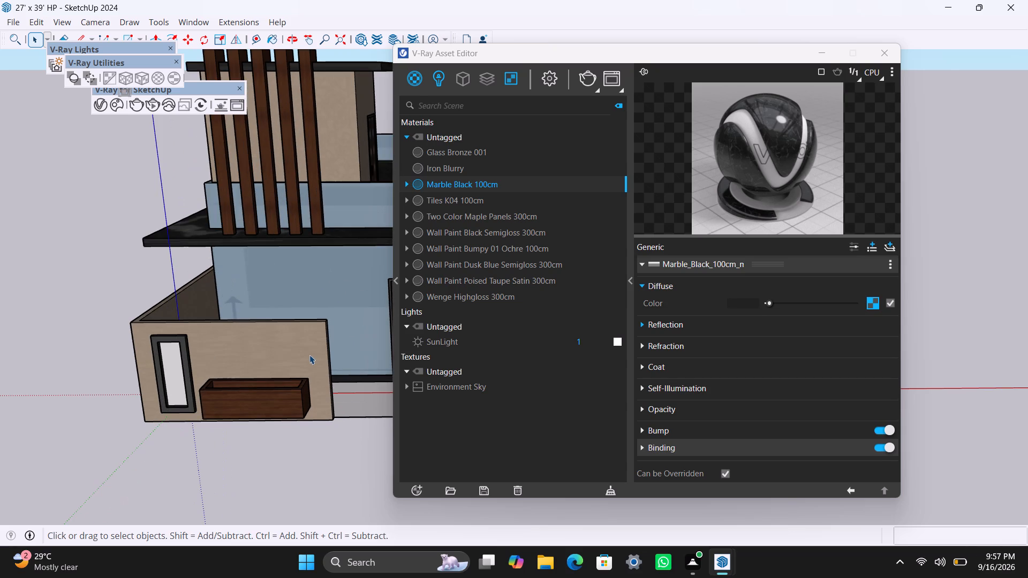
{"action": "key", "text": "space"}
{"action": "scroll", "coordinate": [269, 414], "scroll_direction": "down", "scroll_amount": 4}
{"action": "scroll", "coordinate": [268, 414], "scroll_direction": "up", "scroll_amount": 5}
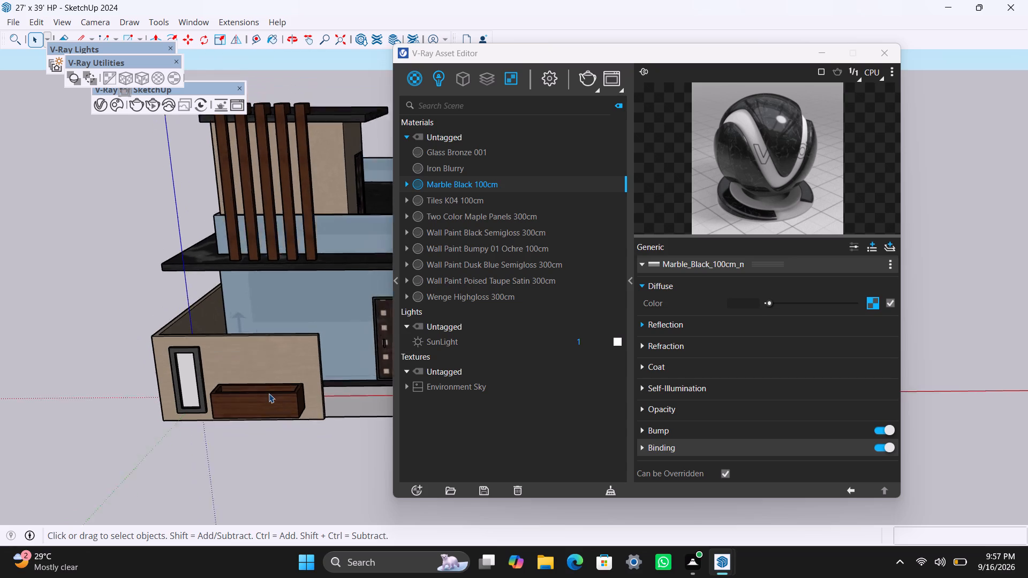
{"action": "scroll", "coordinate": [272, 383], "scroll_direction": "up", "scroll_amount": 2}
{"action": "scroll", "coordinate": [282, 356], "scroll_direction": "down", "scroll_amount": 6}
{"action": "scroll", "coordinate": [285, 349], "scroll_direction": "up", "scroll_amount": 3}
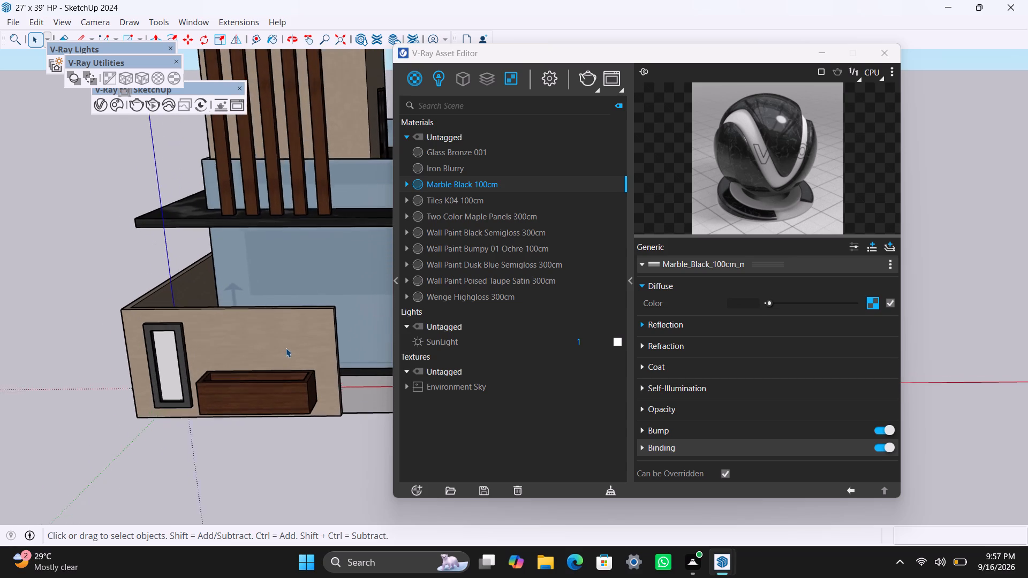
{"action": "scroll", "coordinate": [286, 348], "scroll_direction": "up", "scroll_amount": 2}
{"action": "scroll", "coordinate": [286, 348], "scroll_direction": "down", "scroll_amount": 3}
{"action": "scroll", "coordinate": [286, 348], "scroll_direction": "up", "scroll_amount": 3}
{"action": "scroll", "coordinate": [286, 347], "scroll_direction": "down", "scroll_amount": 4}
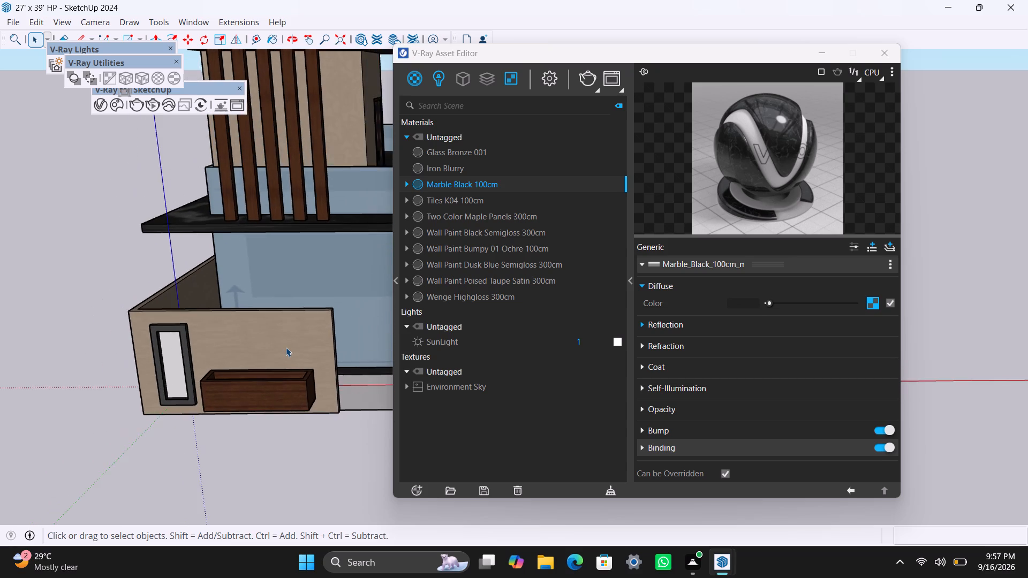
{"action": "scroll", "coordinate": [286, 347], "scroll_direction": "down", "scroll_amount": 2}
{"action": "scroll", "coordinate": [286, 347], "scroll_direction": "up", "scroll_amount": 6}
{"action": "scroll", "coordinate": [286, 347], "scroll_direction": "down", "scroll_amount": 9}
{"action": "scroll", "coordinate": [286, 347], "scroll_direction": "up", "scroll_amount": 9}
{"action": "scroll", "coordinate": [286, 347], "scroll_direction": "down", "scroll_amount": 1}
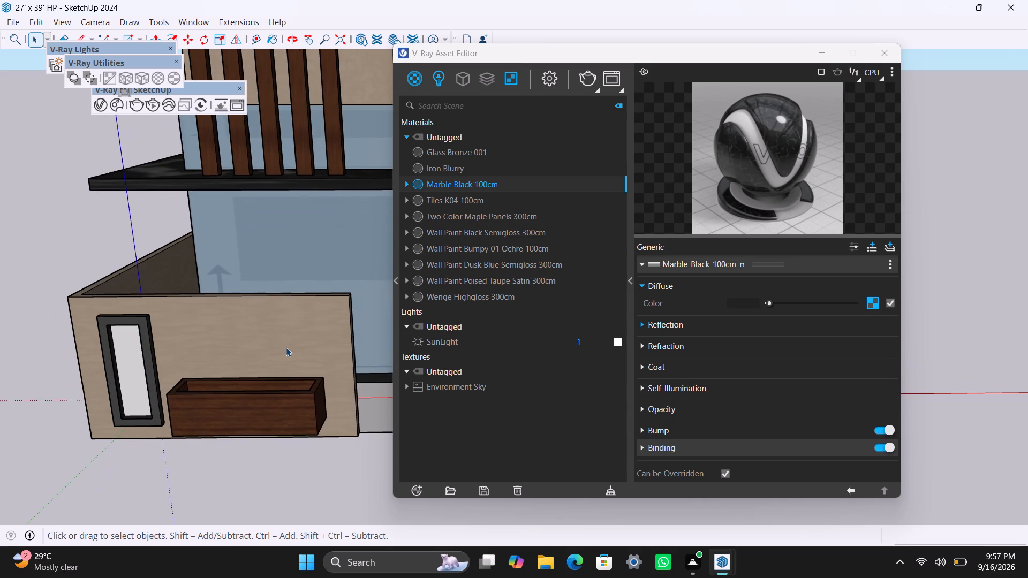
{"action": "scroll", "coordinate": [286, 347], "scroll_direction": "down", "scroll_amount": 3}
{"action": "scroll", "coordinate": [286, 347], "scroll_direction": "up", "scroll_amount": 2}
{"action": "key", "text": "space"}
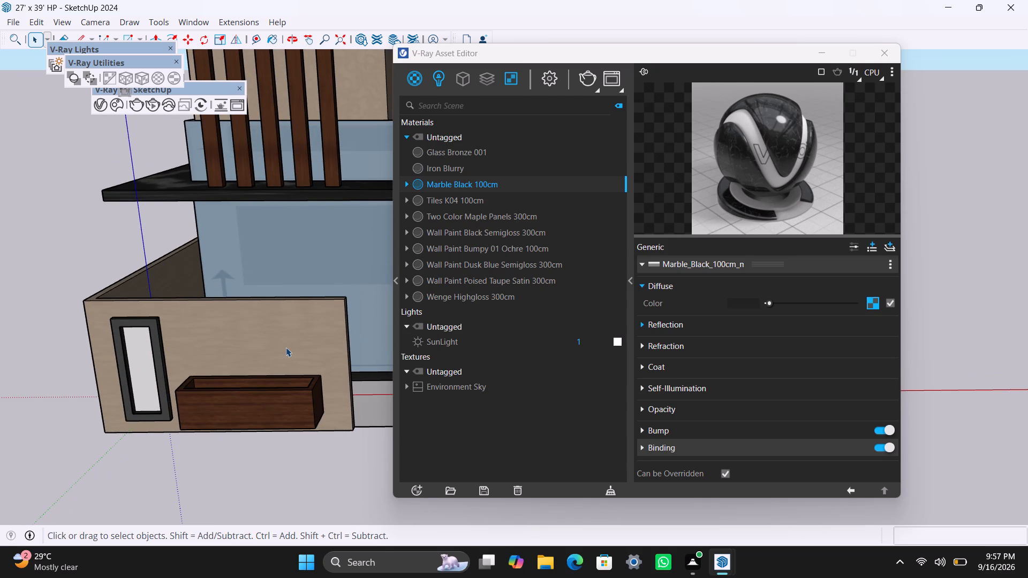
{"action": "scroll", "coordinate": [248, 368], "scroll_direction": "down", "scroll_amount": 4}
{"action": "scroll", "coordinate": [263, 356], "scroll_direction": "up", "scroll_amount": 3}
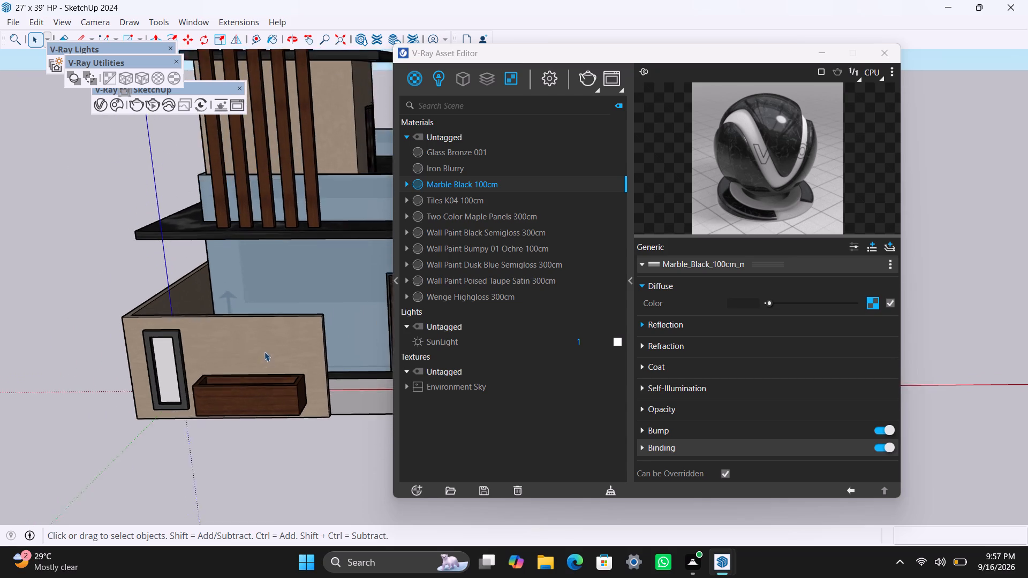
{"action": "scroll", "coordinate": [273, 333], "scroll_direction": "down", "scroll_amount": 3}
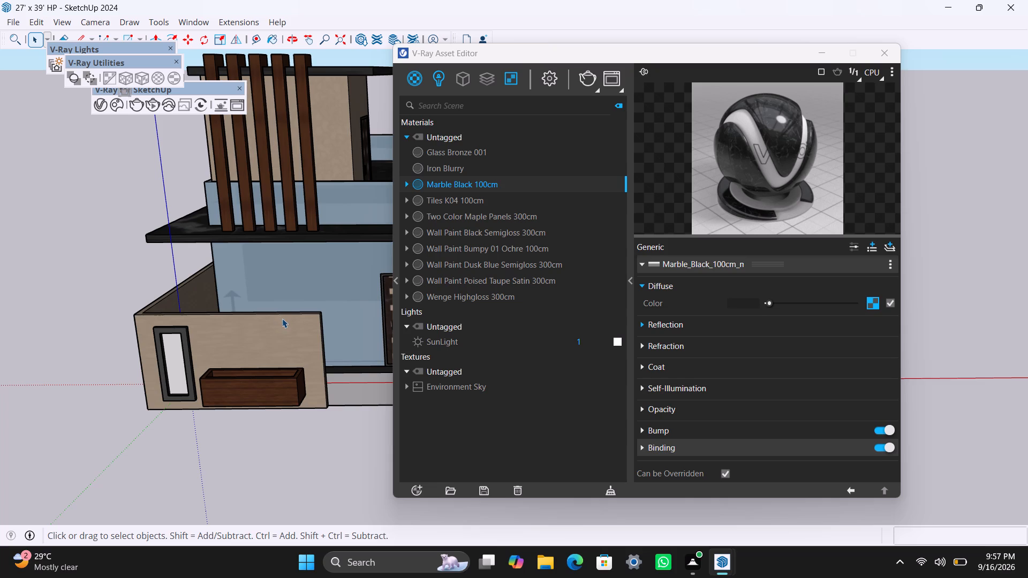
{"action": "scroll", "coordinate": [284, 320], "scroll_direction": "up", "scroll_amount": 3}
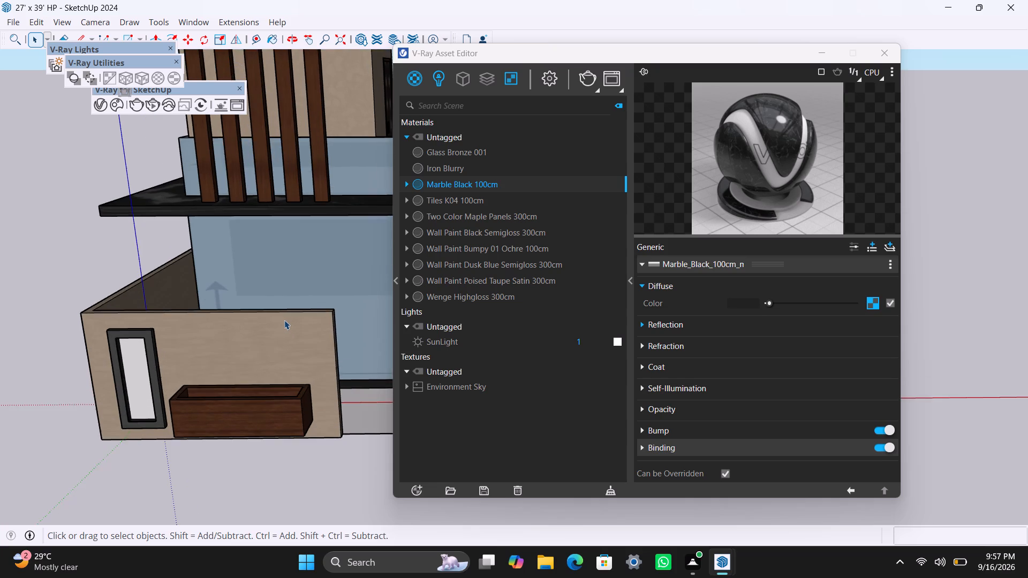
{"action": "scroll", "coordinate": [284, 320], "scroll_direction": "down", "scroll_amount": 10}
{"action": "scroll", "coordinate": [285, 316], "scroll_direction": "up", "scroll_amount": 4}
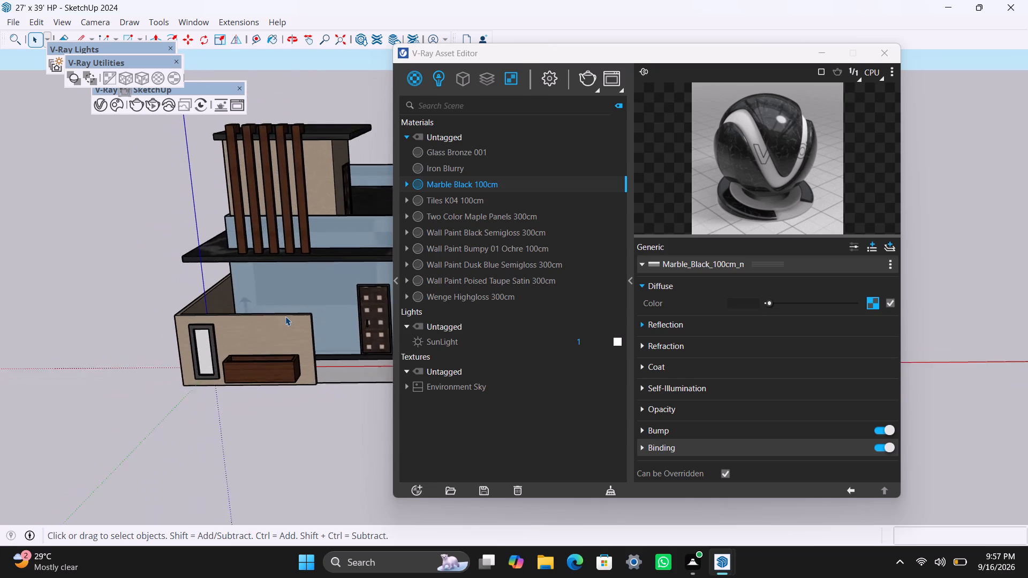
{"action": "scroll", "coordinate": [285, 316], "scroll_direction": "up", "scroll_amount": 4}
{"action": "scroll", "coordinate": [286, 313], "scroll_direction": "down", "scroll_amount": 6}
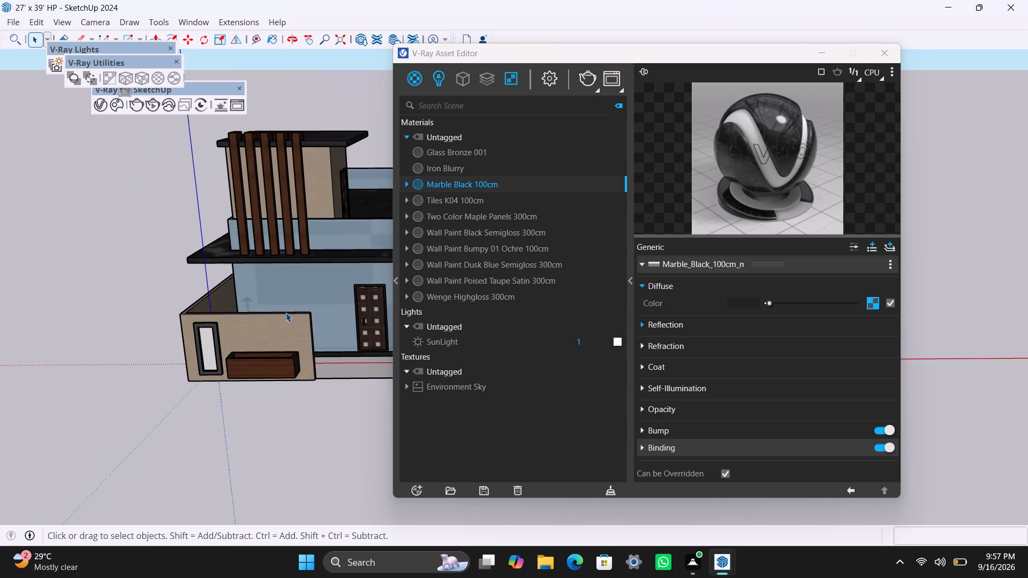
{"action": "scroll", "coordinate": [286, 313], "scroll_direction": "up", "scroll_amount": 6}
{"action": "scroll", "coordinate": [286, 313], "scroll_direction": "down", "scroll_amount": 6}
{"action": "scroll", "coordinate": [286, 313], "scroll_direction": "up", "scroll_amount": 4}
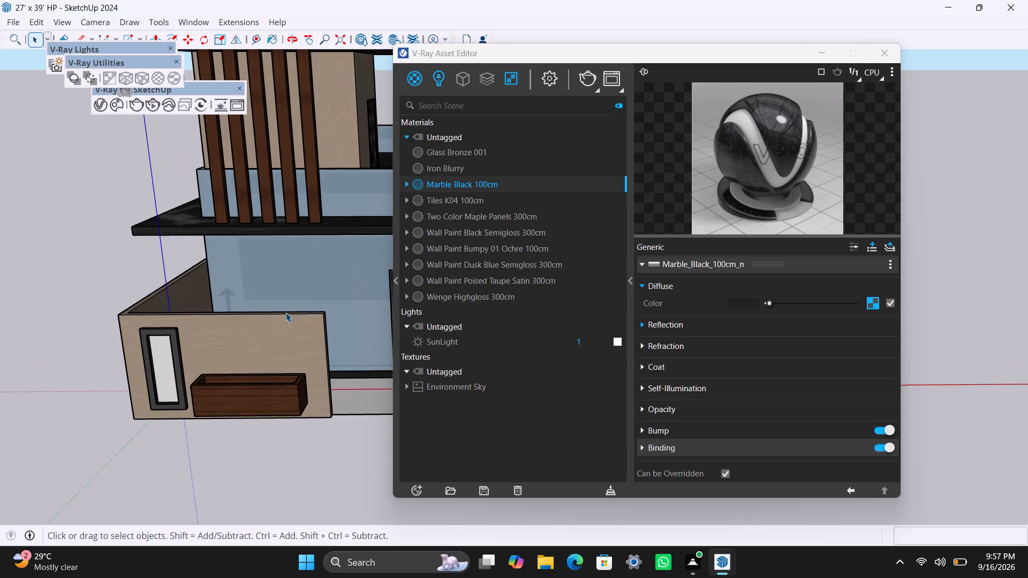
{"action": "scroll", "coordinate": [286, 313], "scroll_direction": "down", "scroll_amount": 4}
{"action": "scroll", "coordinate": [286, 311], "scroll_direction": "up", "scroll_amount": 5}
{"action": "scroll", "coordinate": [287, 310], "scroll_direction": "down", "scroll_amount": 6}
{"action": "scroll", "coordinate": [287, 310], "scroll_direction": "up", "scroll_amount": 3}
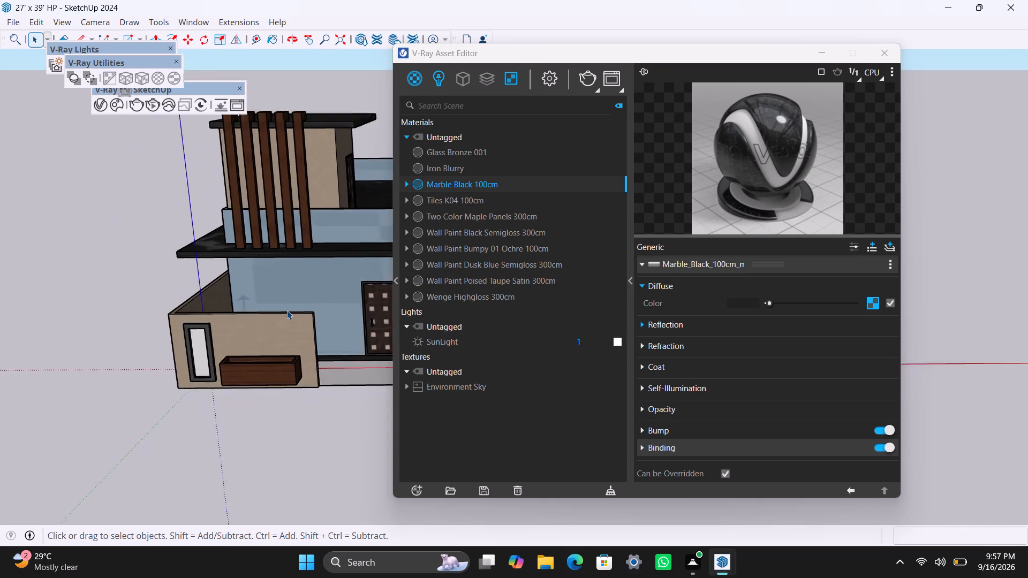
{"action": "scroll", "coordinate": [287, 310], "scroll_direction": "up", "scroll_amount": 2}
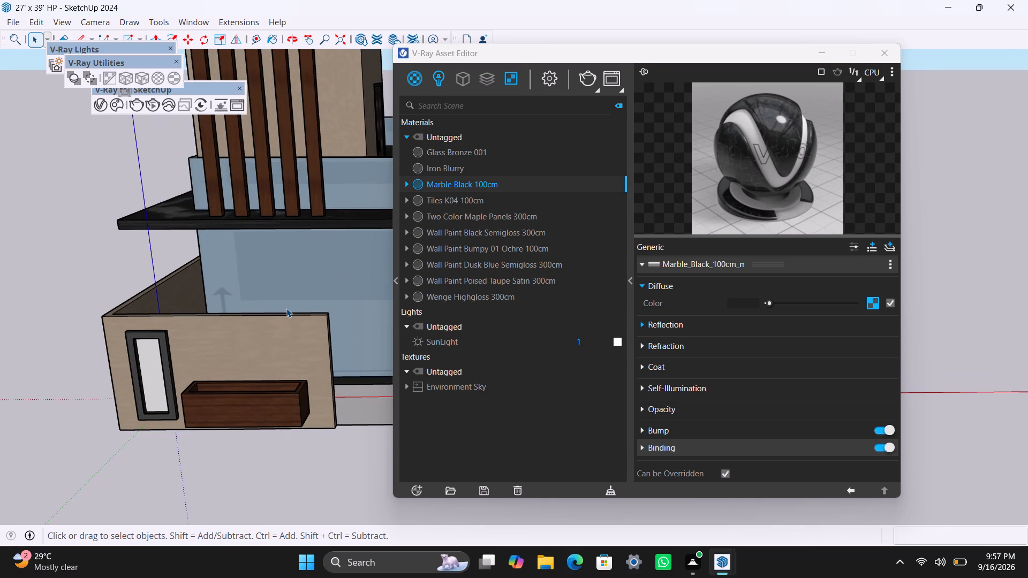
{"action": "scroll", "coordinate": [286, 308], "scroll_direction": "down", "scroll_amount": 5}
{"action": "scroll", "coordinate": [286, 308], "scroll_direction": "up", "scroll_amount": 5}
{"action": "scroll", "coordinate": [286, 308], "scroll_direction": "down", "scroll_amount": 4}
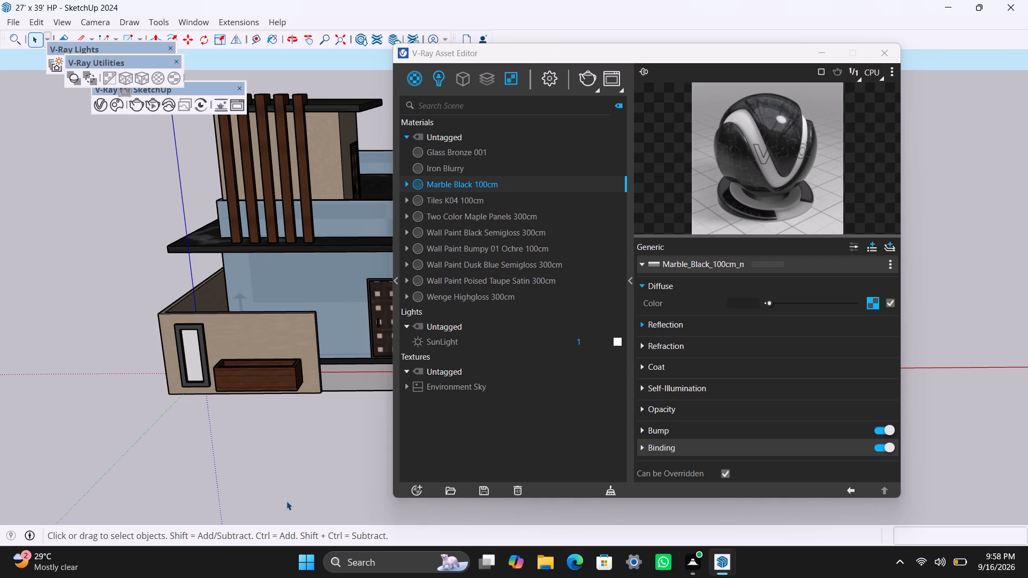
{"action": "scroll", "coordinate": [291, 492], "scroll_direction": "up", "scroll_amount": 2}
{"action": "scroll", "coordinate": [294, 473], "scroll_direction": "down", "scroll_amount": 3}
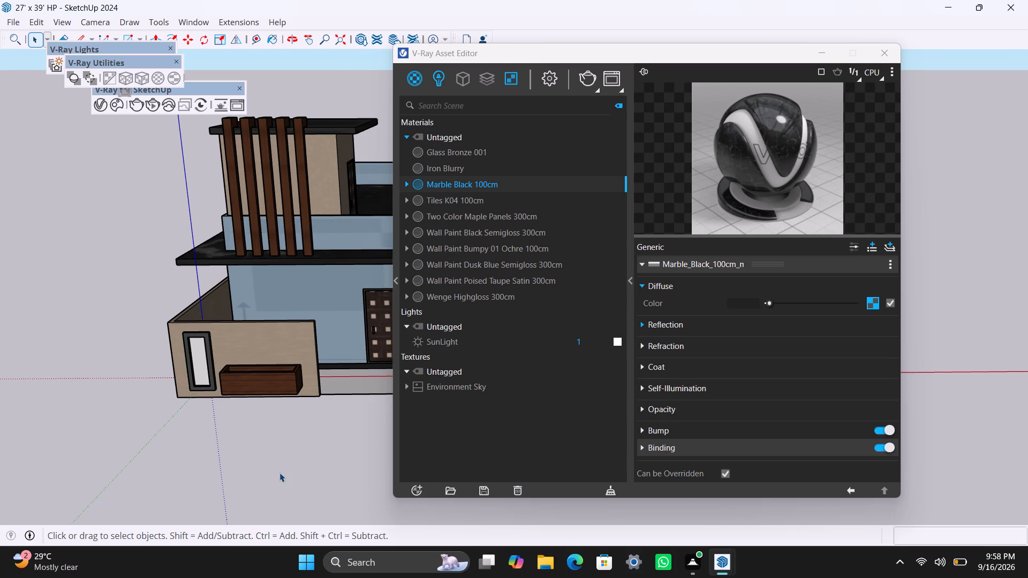
Apply the Tiles K04 100cm material to the ground floor face at the compound wall opening, with a cubic projection fitted to its bounding box.
{"action": "scroll", "coordinate": [284, 389], "scroll_direction": "up", "scroll_amount": 2}
{"action": "middle_click_drag", "start_coordinate": [237, 443], "coordinate": [209, 523]}
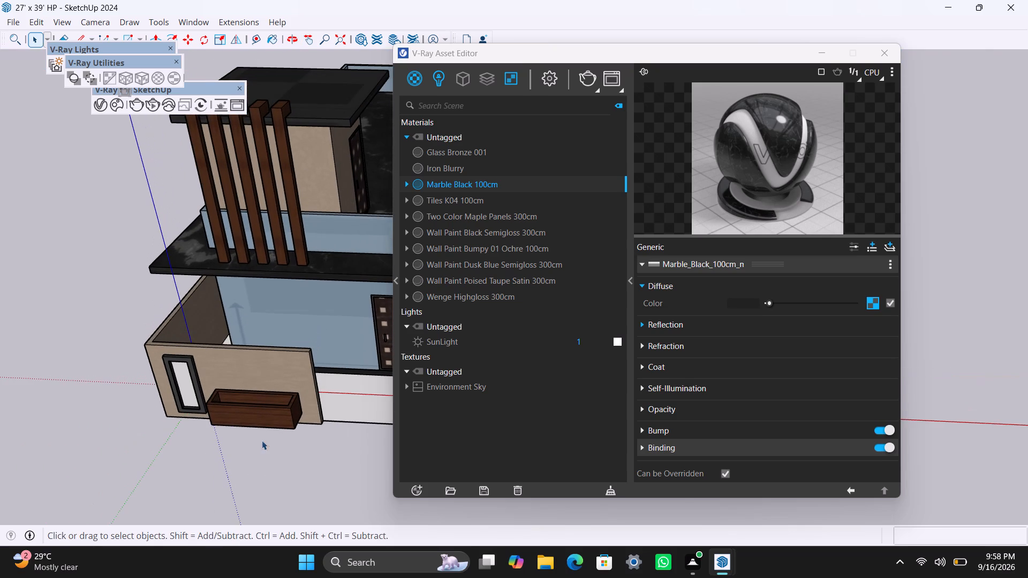
{"action": "double_click", "coordinate": [356, 409]}
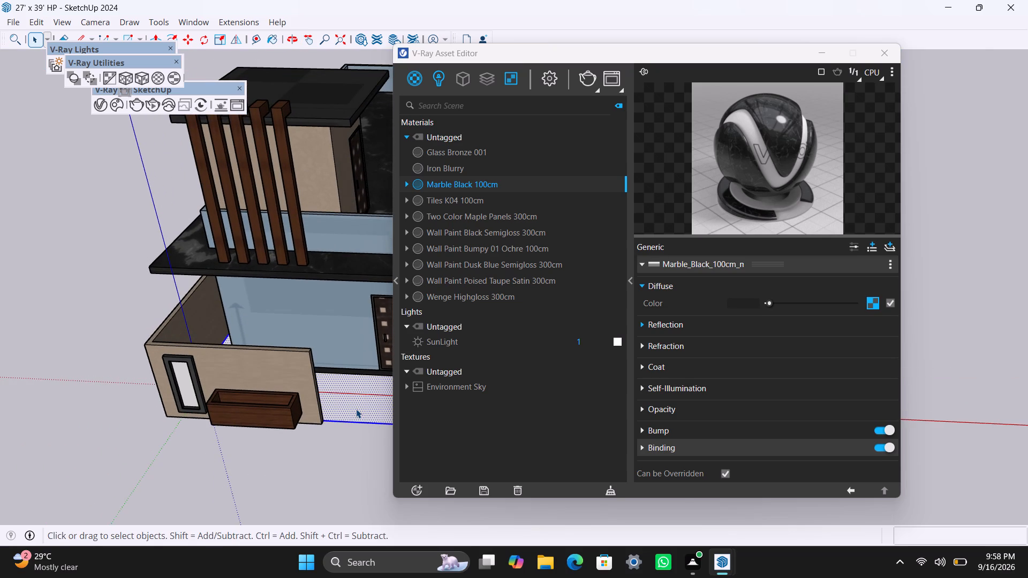
{"action": "left_click", "coordinate": [465, 200]}
{"action": "right_click", "coordinate": [465, 200]}
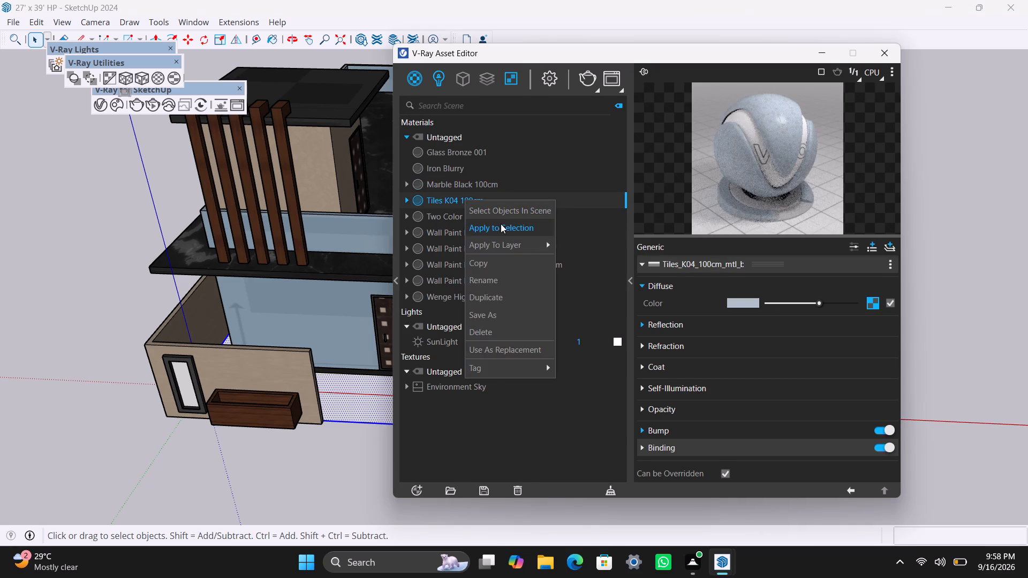
{"action": "left_click", "coordinate": [501, 224]}
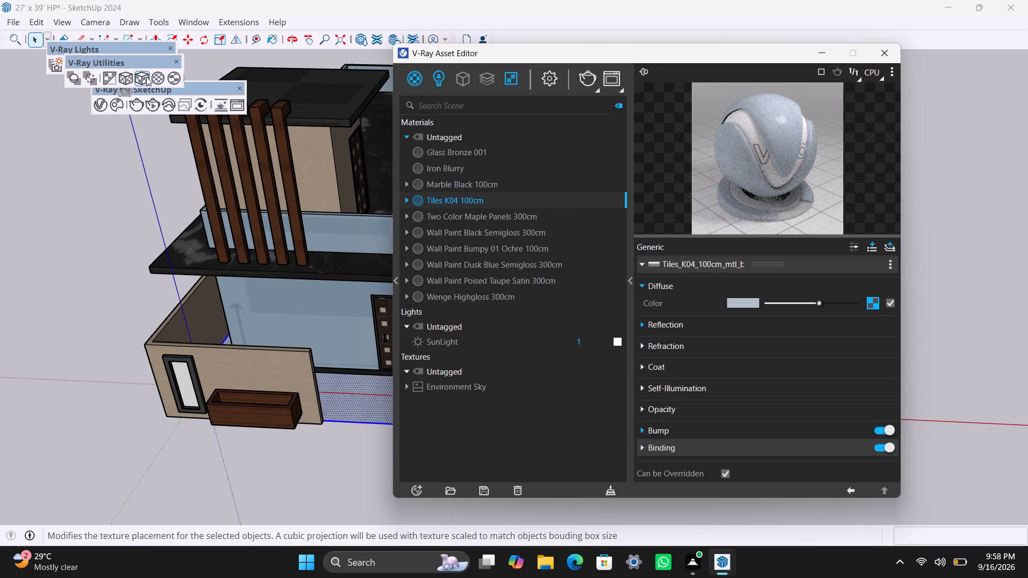
{"action": "left_click", "coordinate": [139, 75]}
{"action": "left_click", "coordinate": [318, 481]}
{"action": "left_click", "coordinate": [0, 332]}
Hide the roof group with its slab, parapet, stair cabin and wood fins to expose the ground-floor rooms.
{"action": "scroll", "coordinate": [347, 433], "scroll_direction": "down", "scroll_amount": 3}
{"action": "scroll", "coordinate": [289, 403], "scroll_direction": "down", "scroll_amount": 2}
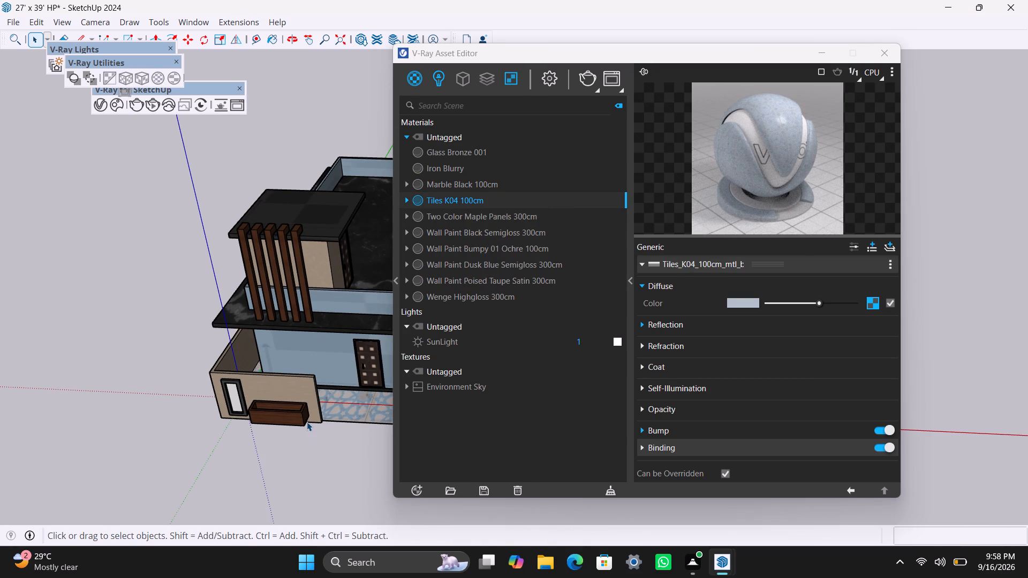
{"action": "middle_click_drag", "start_coordinate": [317, 410], "coordinate": [155, 481], "text": "shift"}
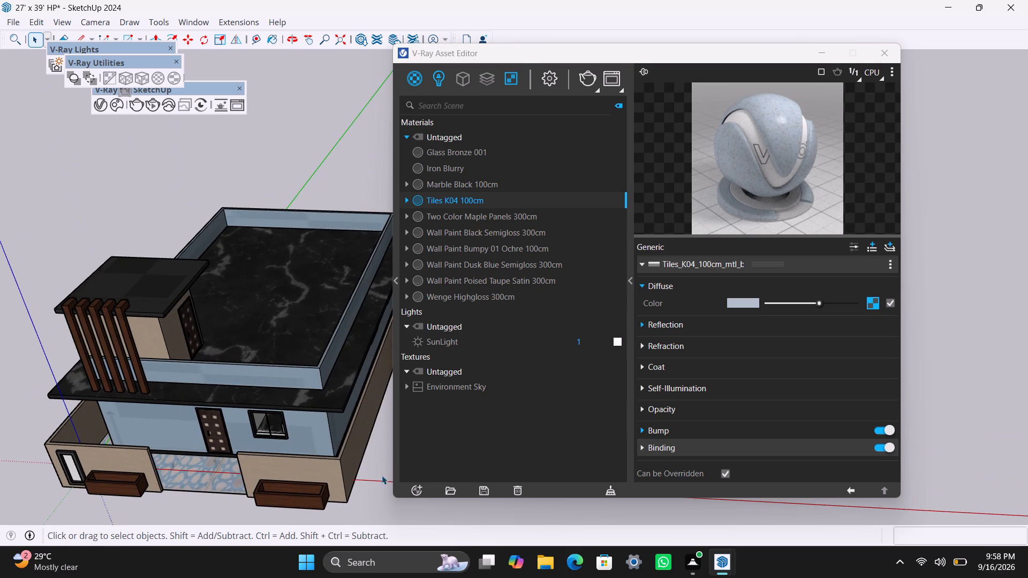
{"action": "scroll", "coordinate": [360, 462], "scroll_direction": "up", "scroll_amount": 3}
{"action": "left_click", "coordinate": [368, 469]}
{"action": "left_click", "coordinate": [245, 382]}
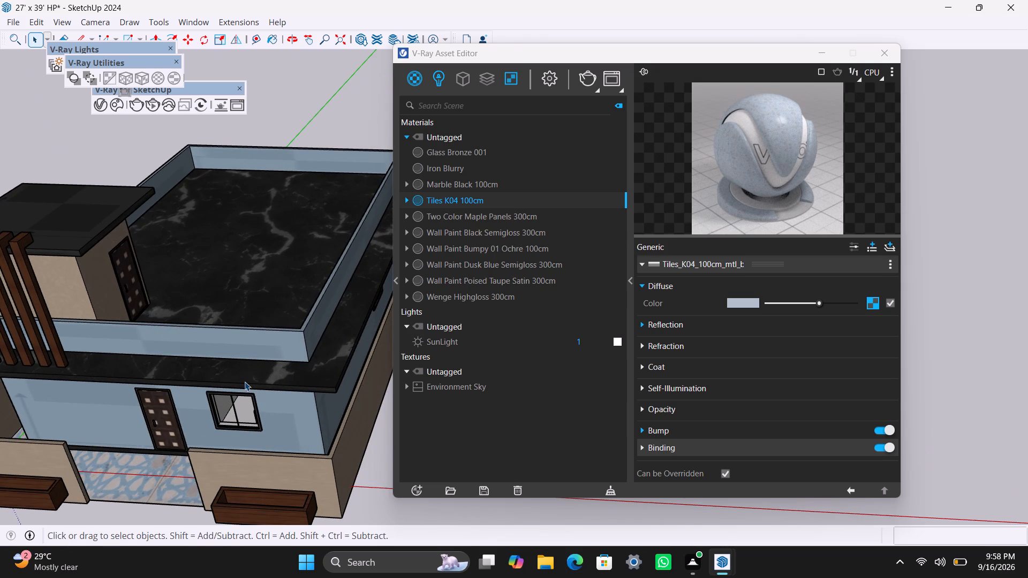
{"action": "right_click", "coordinate": [246, 366]}
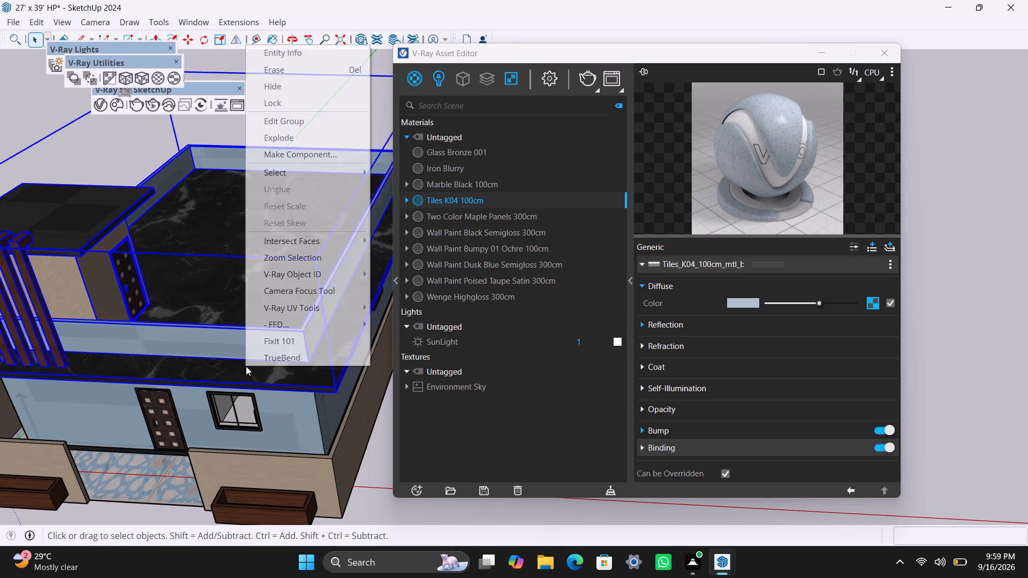
{"action": "left_click", "coordinate": [297, 91]}
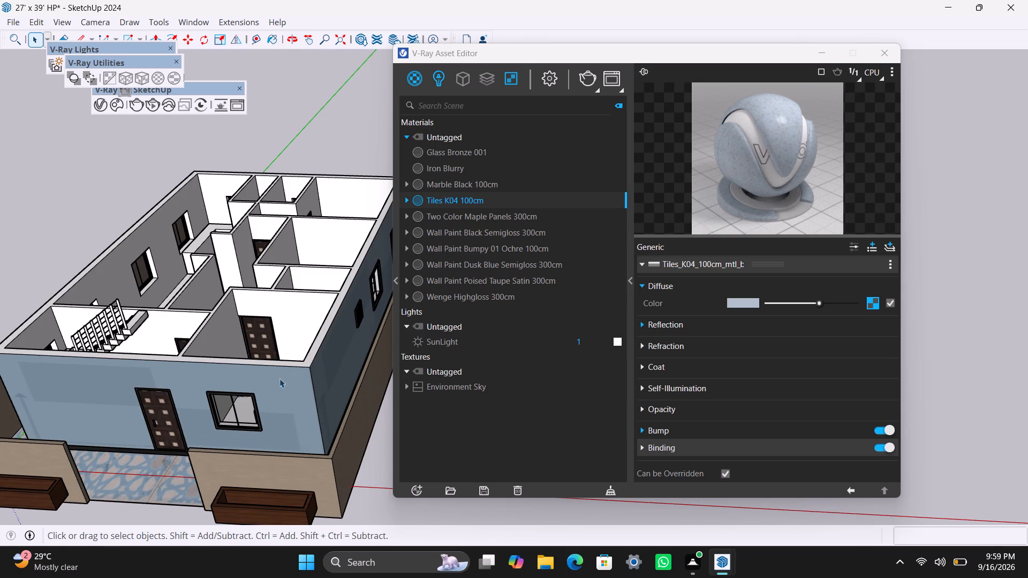
{"action": "middle_click_drag", "start_coordinate": [125, 338], "coordinate": [298, 345]}
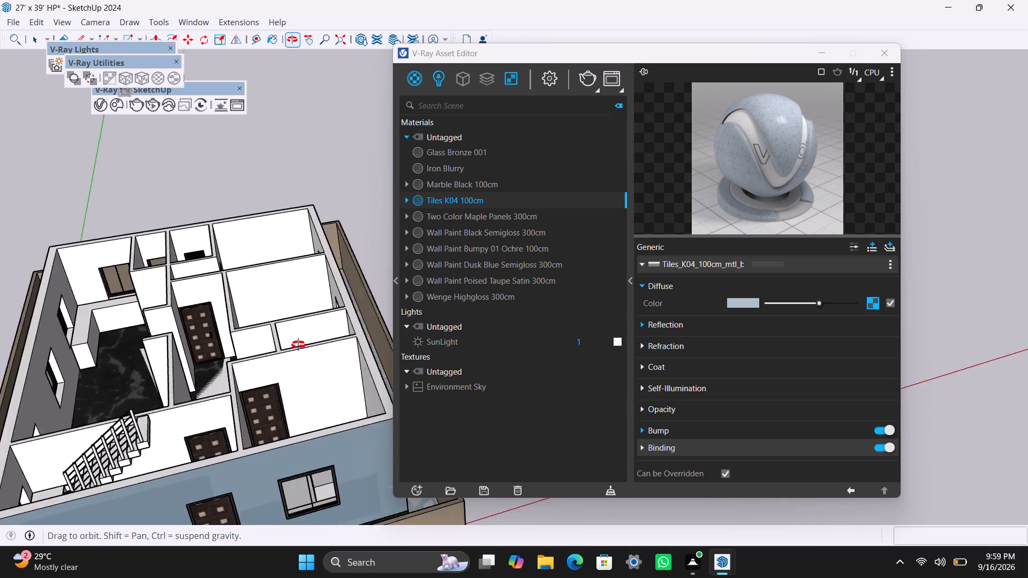
Apply the Marble Black 100cm material to the floor around the two free-standing partition walls, with a cubic projection fitted to its bounding box.
{"action": "middle_click_drag", "start_coordinate": [298, 345], "coordinate": [314, 349]}
{"action": "scroll", "coordinate": [248, 420], "scroll_direction": "down", "scroll_amount": 3}
{"action": "middle_click_drag", "start_coordinate": [248, 457], "coordinate": [311, 290]}
{"action": "scroll", "coordinate": [220, 295], "scroll_direction": "up", "scroll_amount": 2}
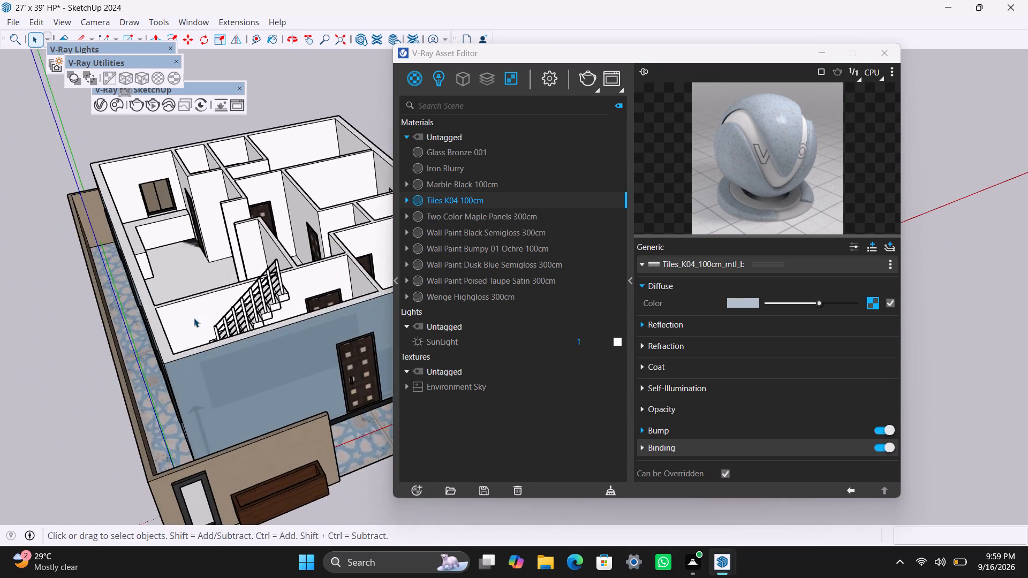
{"action": "middle_click_drag", "start_coordinate": [200, 341], "coordinate": [434, 382]}
{"action": "left_click", "coordinate": [216, 463]}
{"action": "double_click", "coordinate": [216, 463]}
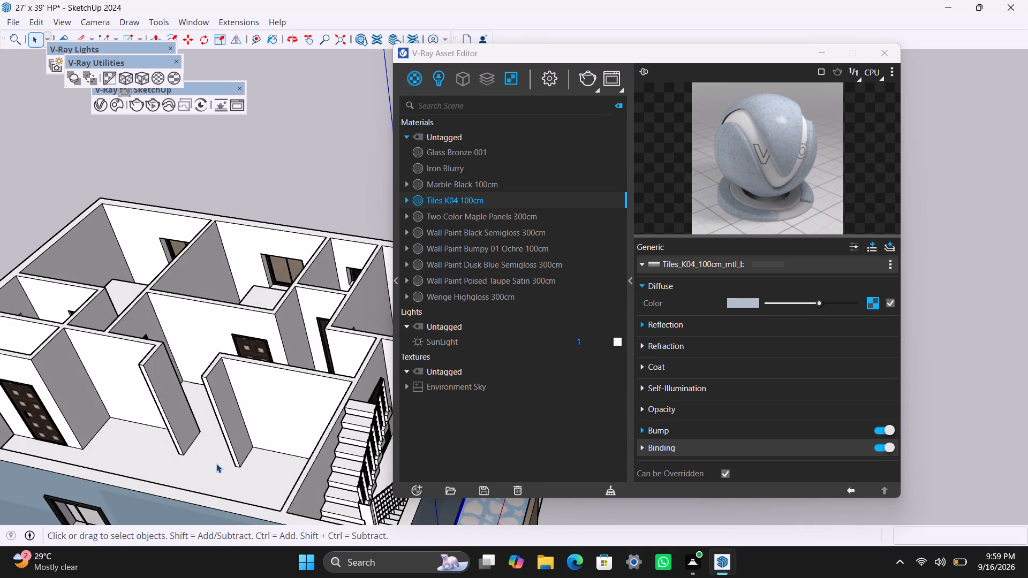
{"action": "triple_click", "coordinate": [216, 463]}
{"action": "left_click", "coordinate": [216, 463]}
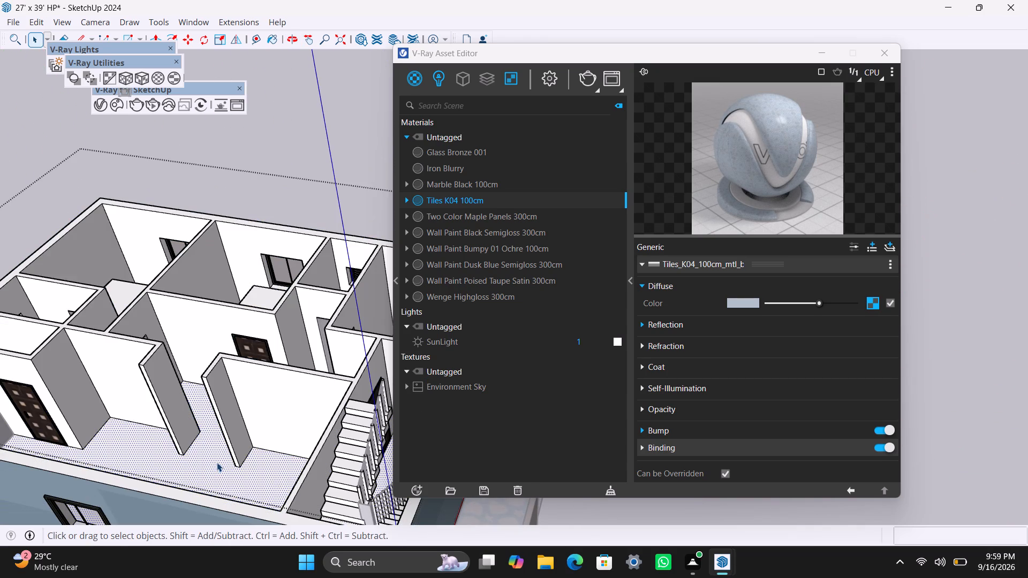
{"action": "left_click", "coordinate": [443, 185]}
{"action": "right_click", "coordinate": [443, 185]}
{"action": "left_click", "coordinate": [475, 213]}
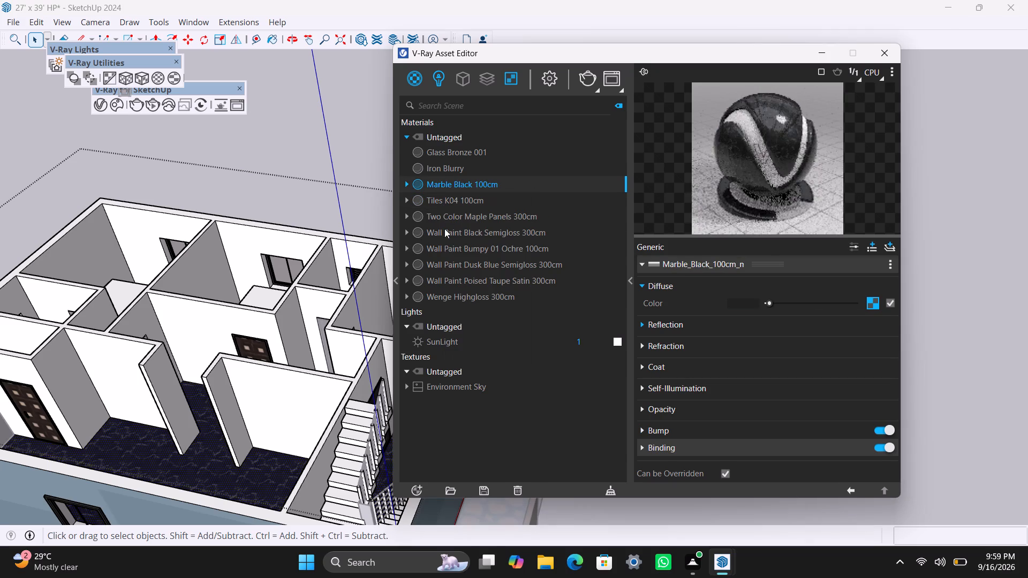
{"action": "left_click", "coordinate": [146, 74]}
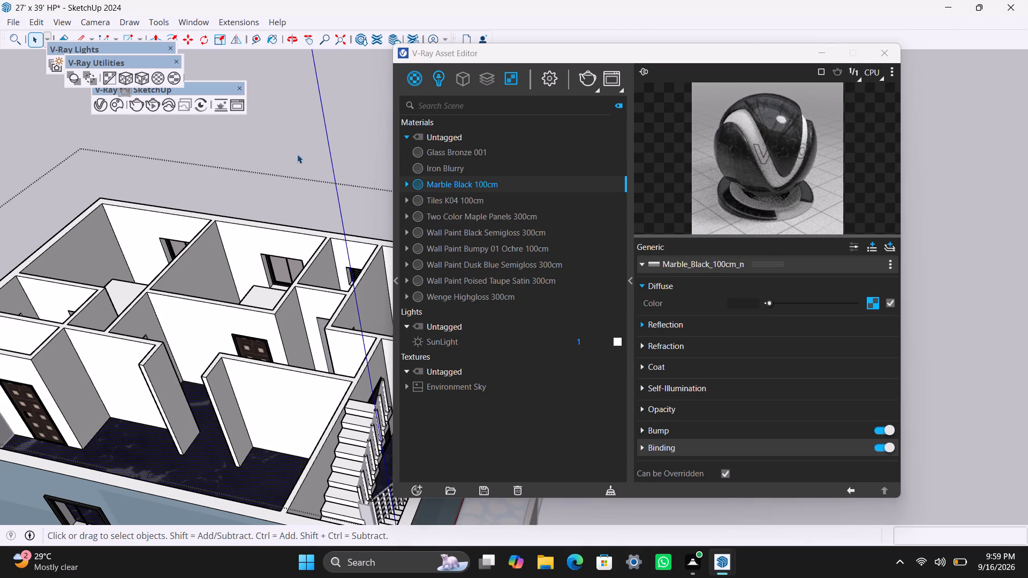
{"action": "left_click", "coordinate": [297, 154]}
Apply the Marble Black 100cm material to the tread and riser of the topmost step in the upper stair flight.
{"action": "scroll", "coordinate": [253, 339], "scroll_direction": "down", "scroll_amount": 2}
{"action": "middle_click_drag", "start_coordinate": [251, 353], "coordinate": [214, 221]}
{"action": "scroll", "coordinate": [284, 285], "scroll_direction": "up", "scroll_amount": 2}
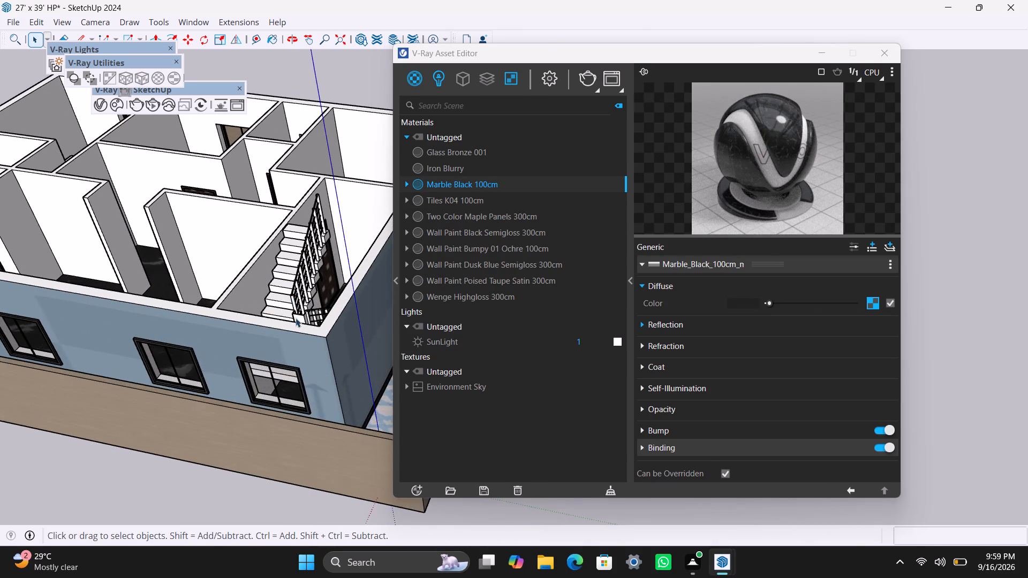
{"action": "middle_click_drag", "start_coordinate": [310, 327], "coordinate": [401, 363]}
{"action": "scroll", "coordinate": [274, 354], "scroll_direction": "up", "scroll_amount": 2}
{"action": "middle_click_drag", "start_coordinate": [312, 381], "coordinate": [325, 422]}
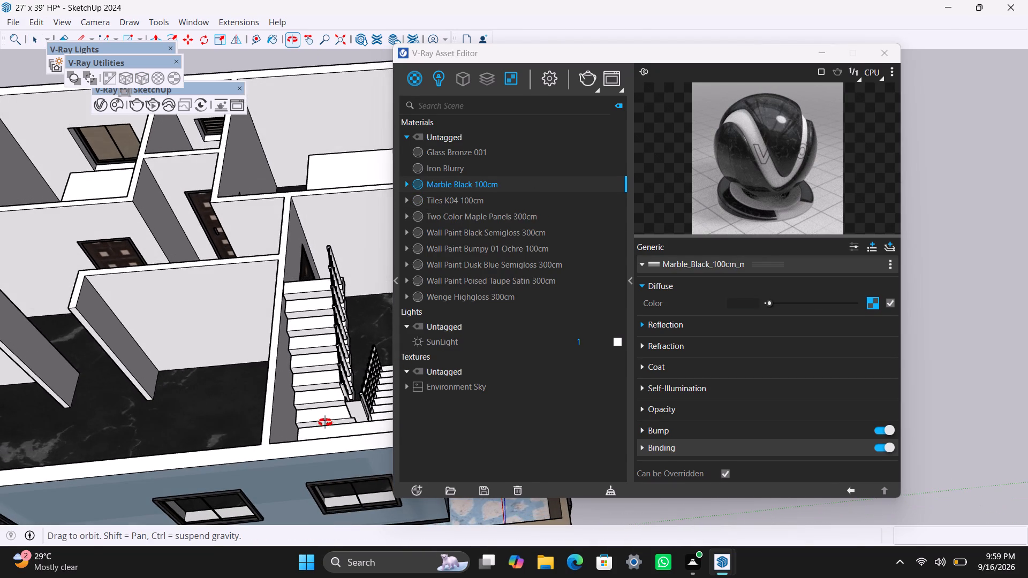
{"action": "middle_click_drag", "start_coordinate": [325, 422], "coordinate": [326, 423]}
{"action": "scroll", "coordinate": [310, 291], "scroll_direction": "up", "scroll_amount": 2}
{"action": "left_click", "coordinate": [310, 291]}
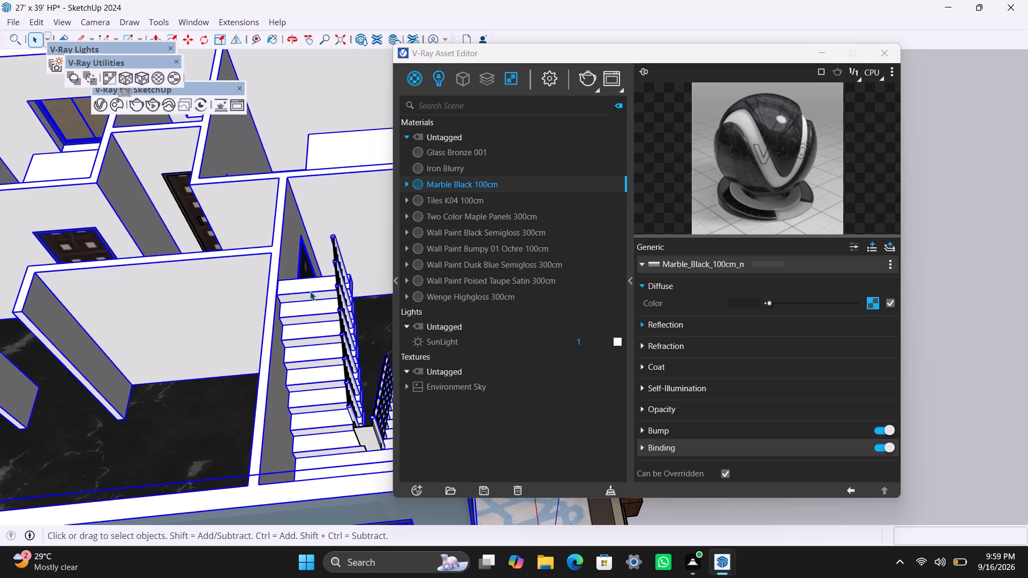
{"action": "triple_click", "coordinate": [310, 291]}
{"action": "left_click", "coordinate": [308, 291]}
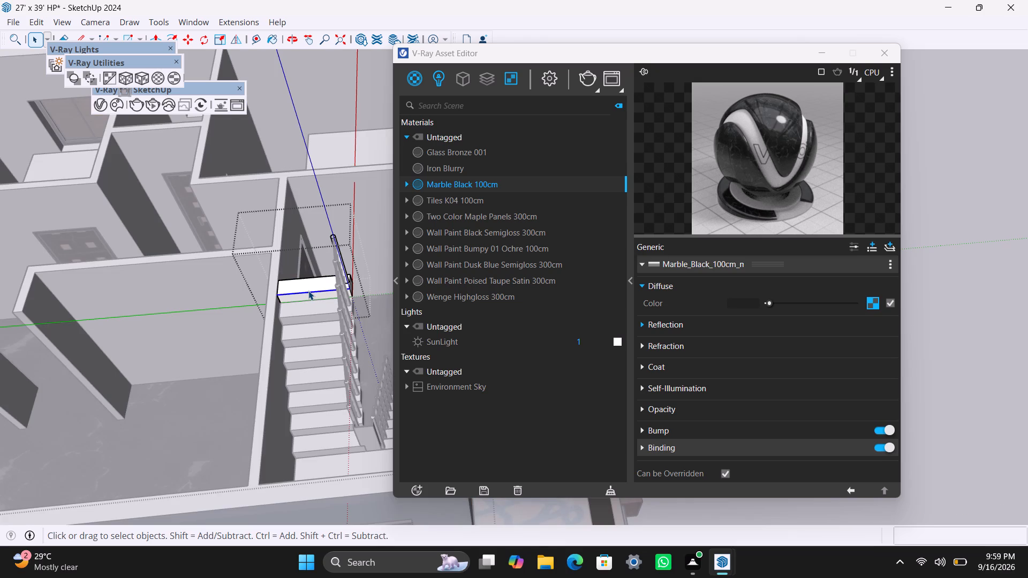
{"action": "triple_click", "coordinate": [308, 290]}
{"action": "left_click", "coordinate": [309, 289]}
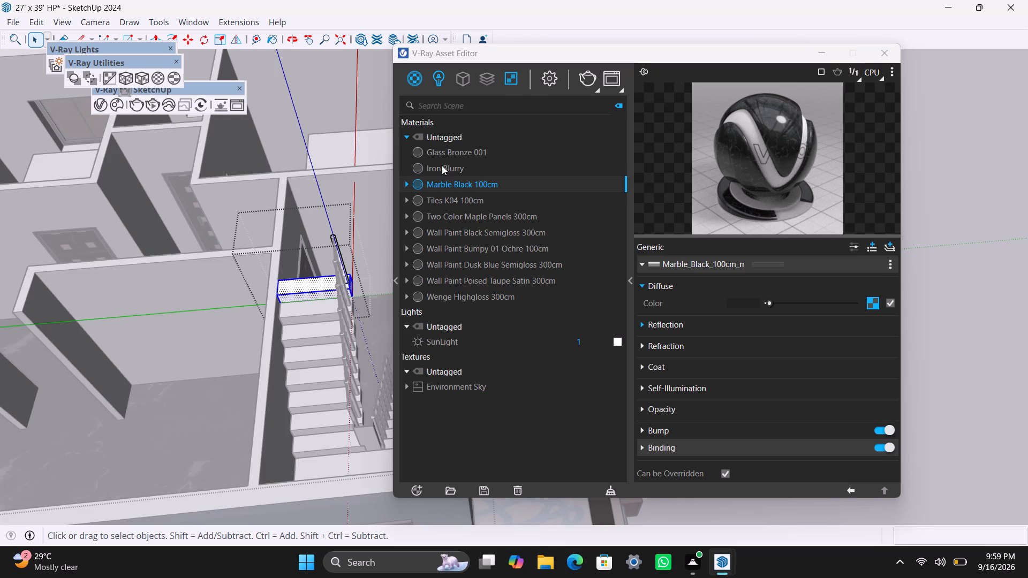
{"action": "right_click", "coordinate": [451, 182]}
{"action": "left_click", "coordinate": [465, 213]}
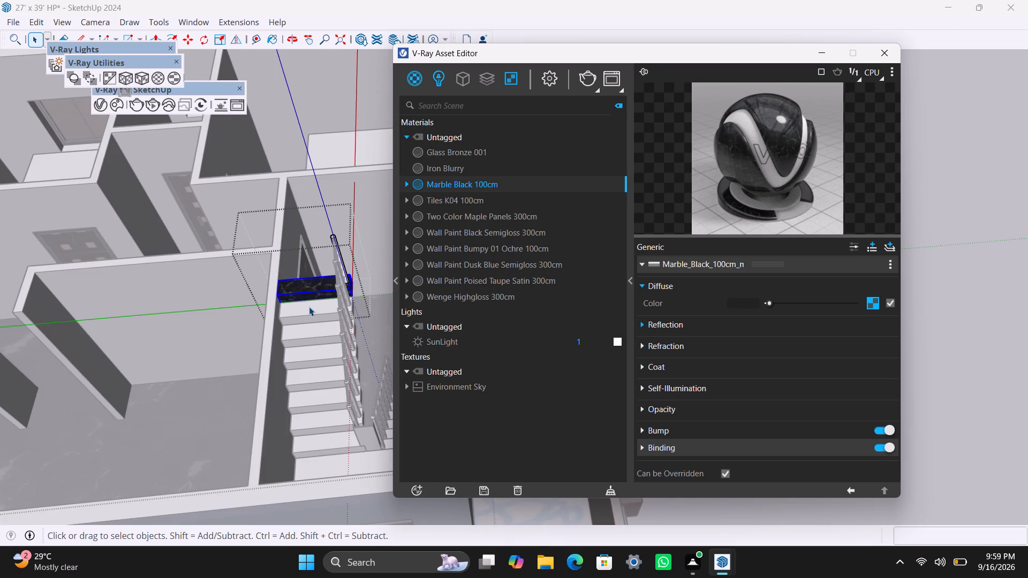
{"action": "left_click", "coordinate": [309, 307]}
{"action": "left_click", "coordinate": [308, 311]}
{"action": "left_click", "coordinate": [334, 122]}
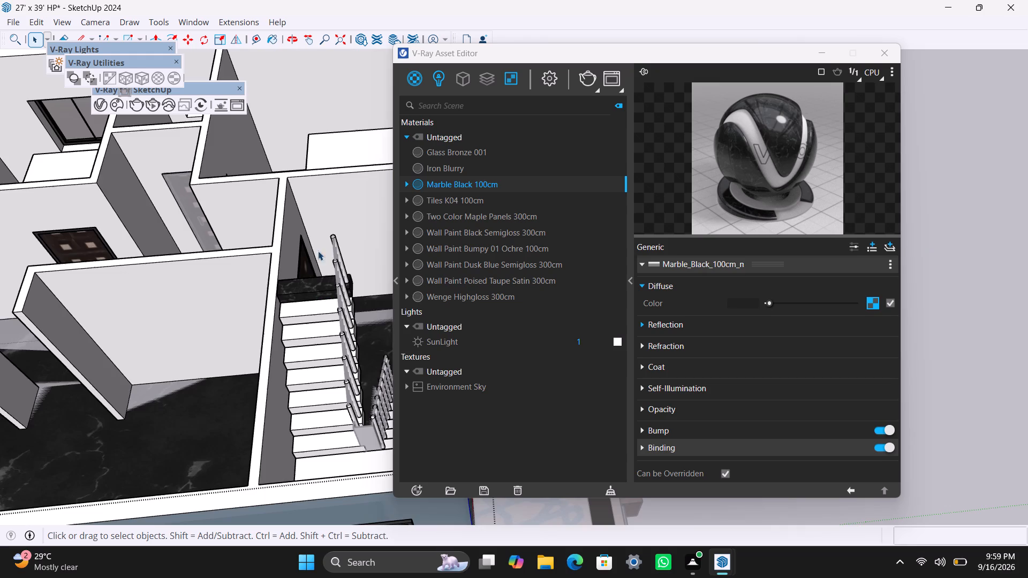
Apply the Marble Black 100cm material to the second and third steps from the top of the upper stair flight.
{"action": "left_click", "coordinate": [316, 307]}
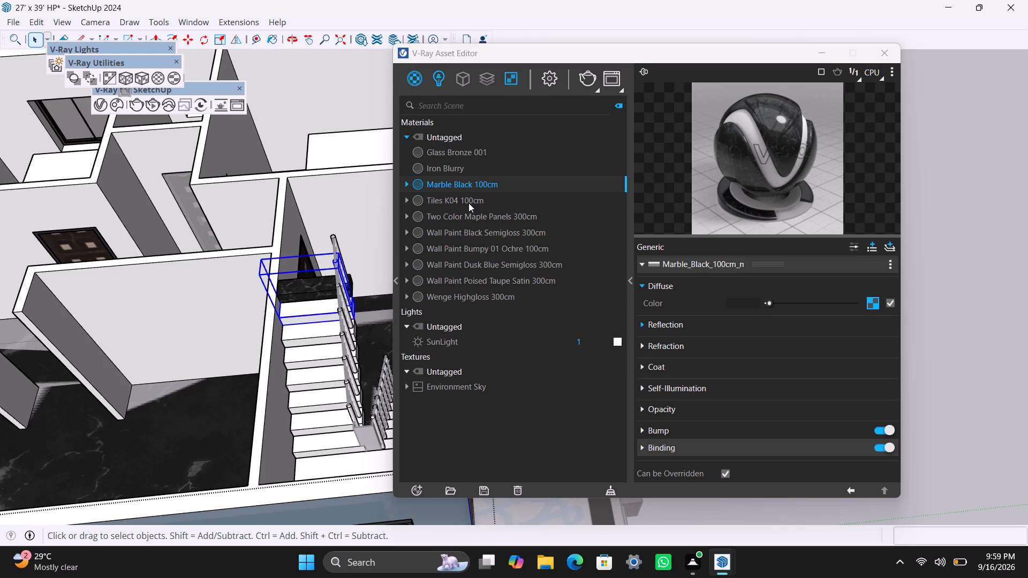
{"action": "scroll", "coordinate": [331, 282], "scroll_direction": "up", "scroll_amount": 4}
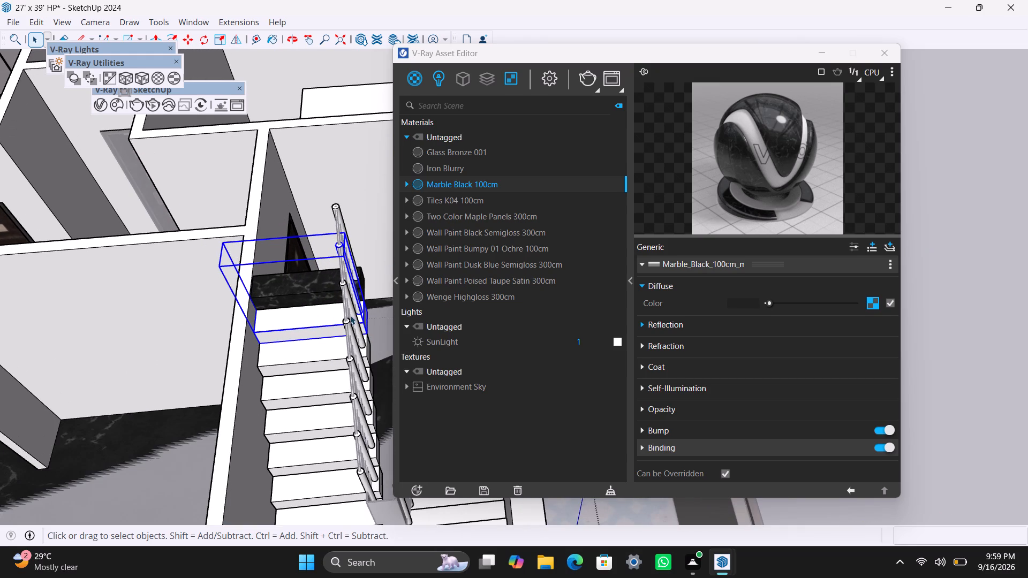
{"action": "right_click", "coordinate": [457, 185]}
{"action": "left_click", "coordinate": [476, 210]}
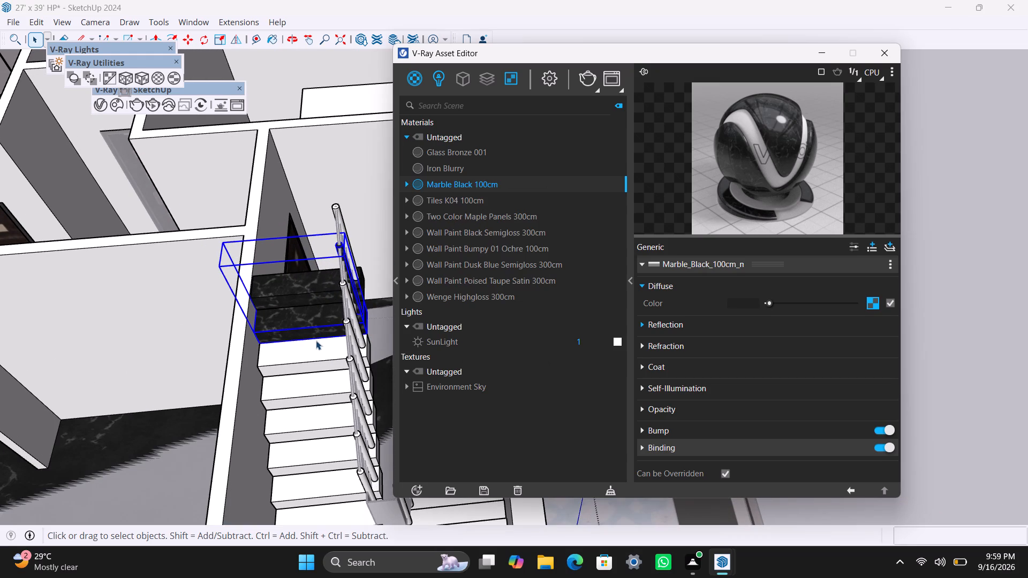
{"action": "left_click", "coordinate": [313, 346]}
{"action": "right_click", "coordinate": [473, 184]}
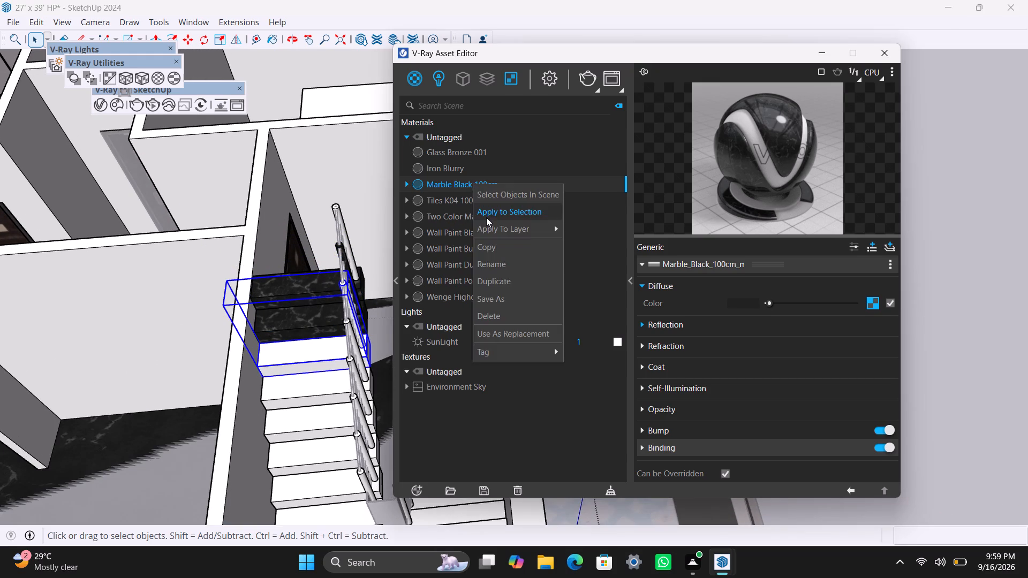
{"action": "left_click", "coordinate": [487, 217]}
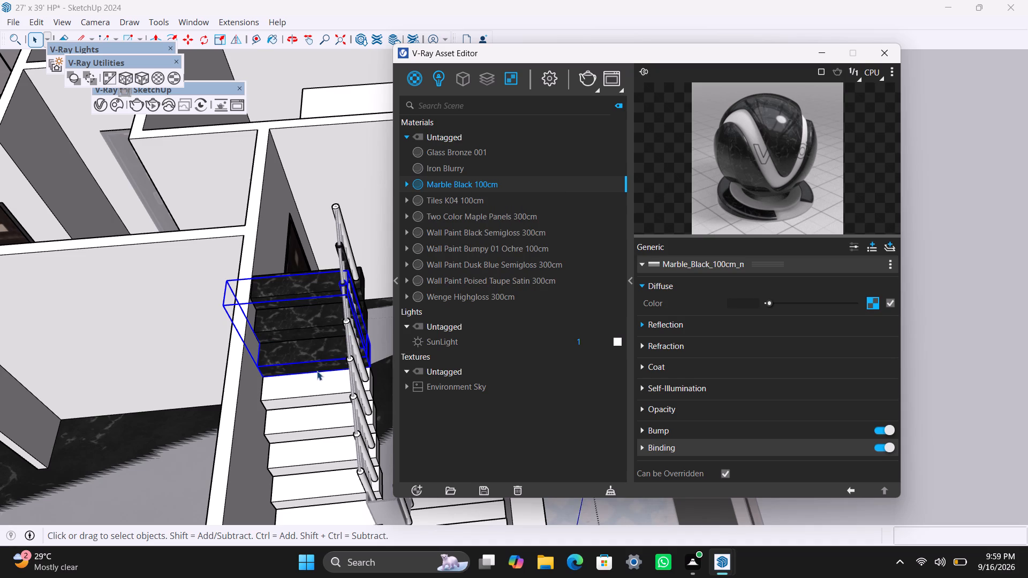
Apply the Marble Black 100cm material to the fourth, fifth and sixth steps from the top of the upper stair flight.
{"action": "left_click", "coordinate": [311, 386]}
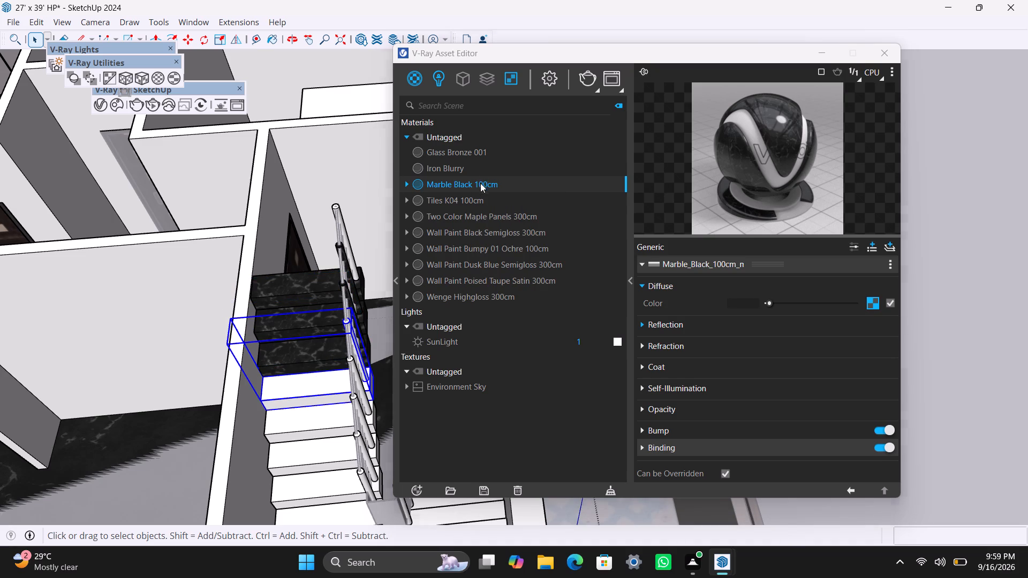
{"action": "right_click", "coordinate": [480, 183]}
{"action": "left_click_drag", "start_coordinate": [502, 217], "coordinate": [501, 223]}
{"action": "left_click", "coordinate": [294, 382]}
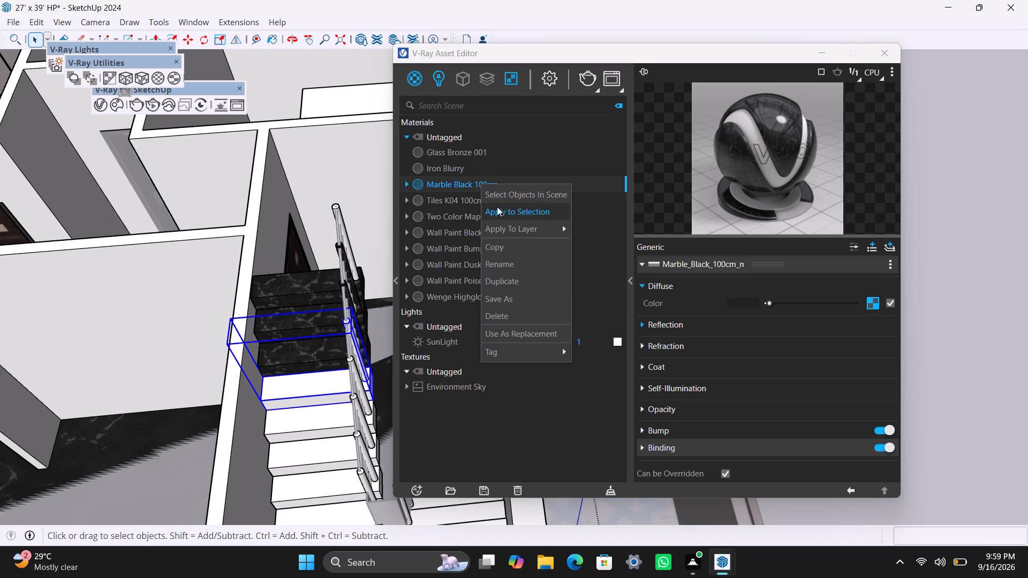
{"action": "left_click", "coordinate": [521, 216]}
{"action": "left_click", "coordinate": [313, 425]}
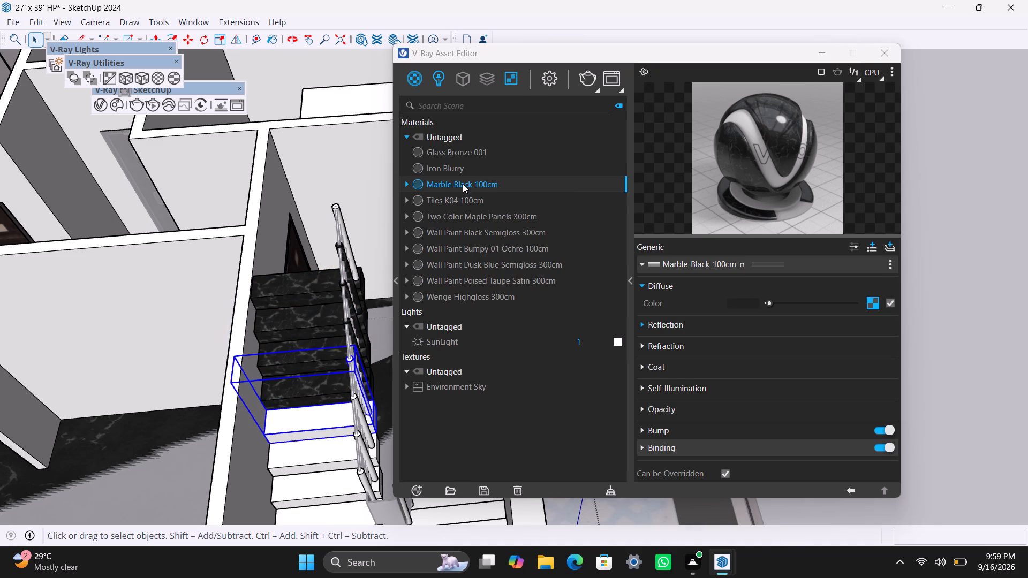
{"action": "right_click", "coordinate": [463, 182]}
{"action": "left_click_drag", "start_coordinate": [500, 213], "coordinate": [500, 218]}
{"action": "left_click", "coordinate": [307, 445]}
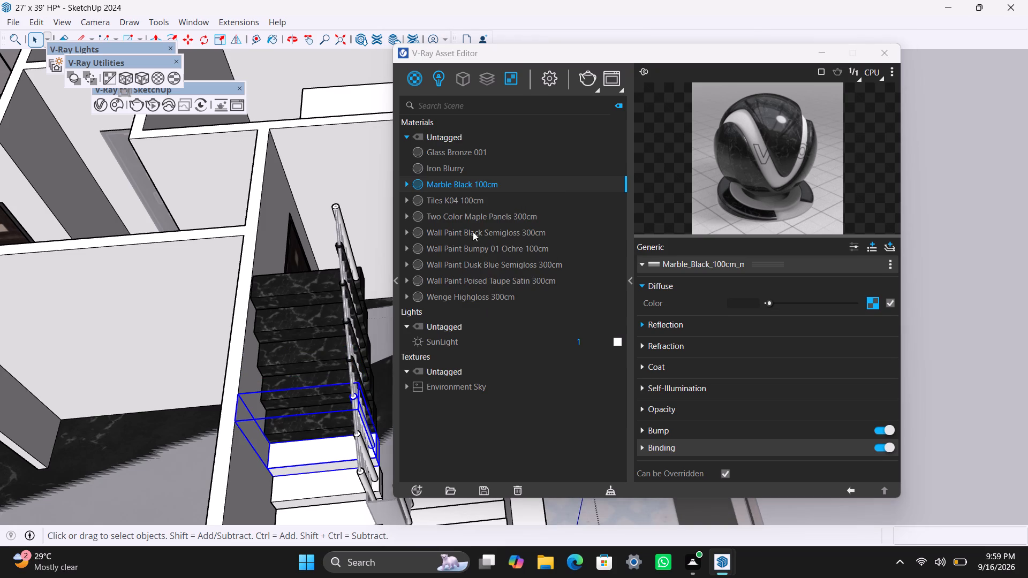
{"action": "right_click", "coordinate": [487, 181]}
{"action": "left_click", "coordinate": [506, 214]}
Apply the Marble Black 100cm material to the last two white steps of the upper flight, just above the landing.
{"action": "scroll", "coordinate": [308, 401], "scroll_direction": "down", "scroll_amount": 3}
{"action": "middle_click_drag", "start_coordinate": [303, 417], "coordinate": [297, 326], "text": "shift"}
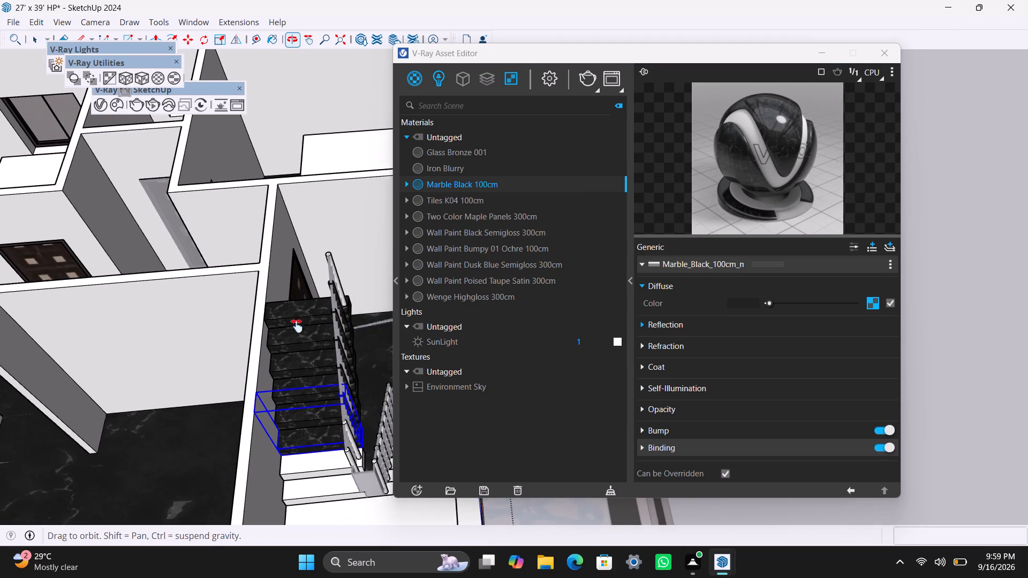
{"action": "middle_click_drag", "start_coordinate": [297, 326], "coordinate": [297, 313], "text": "shift"}
{"action": "scroll", "coordinate": [319, 353], "scroll_direction": "up", "scroll_amount": 1}
{"action": "middle_click_drag", "start_coordinate": [321, 364], "coordinate": [324, 449]}
{"action": "scroll", "coordinate": [322, 418], "scroll_direction": "up", "scroll_amount": 2}
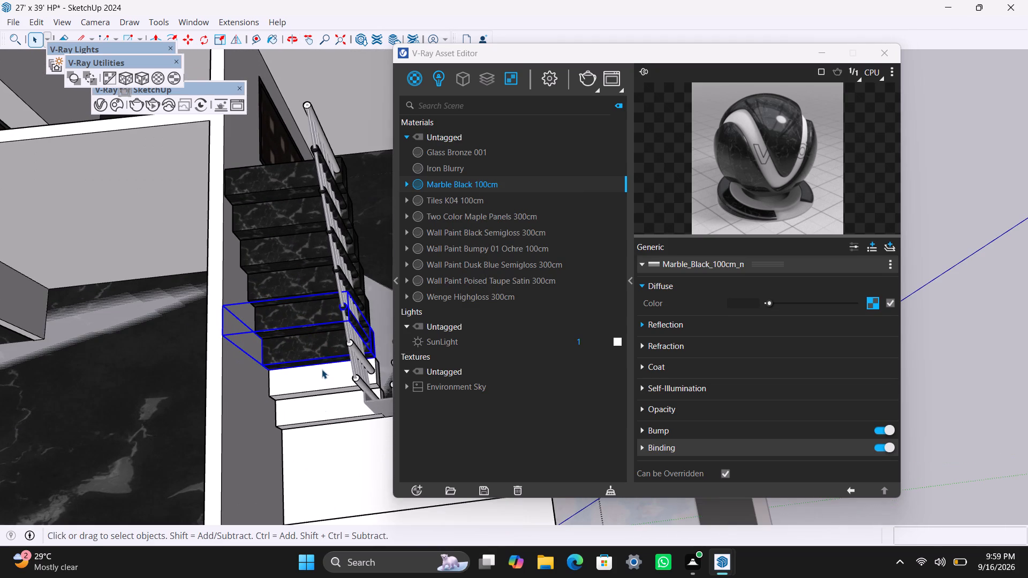
{"action": "left_click", "coordinate": [322, 370]}
{"action": "right_click", "coordinate": [499, 186]}
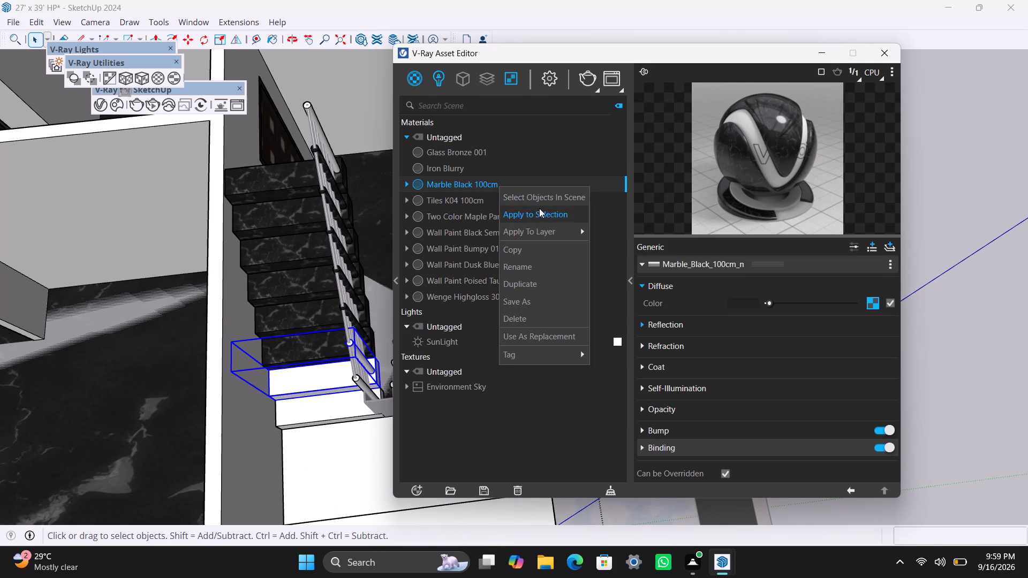
{"action": "left_click_drag", "start_coordinate": [539, 208], "coordinate": [539, 216]}
{"action": "left_click", "coordinate": [314, 408]}
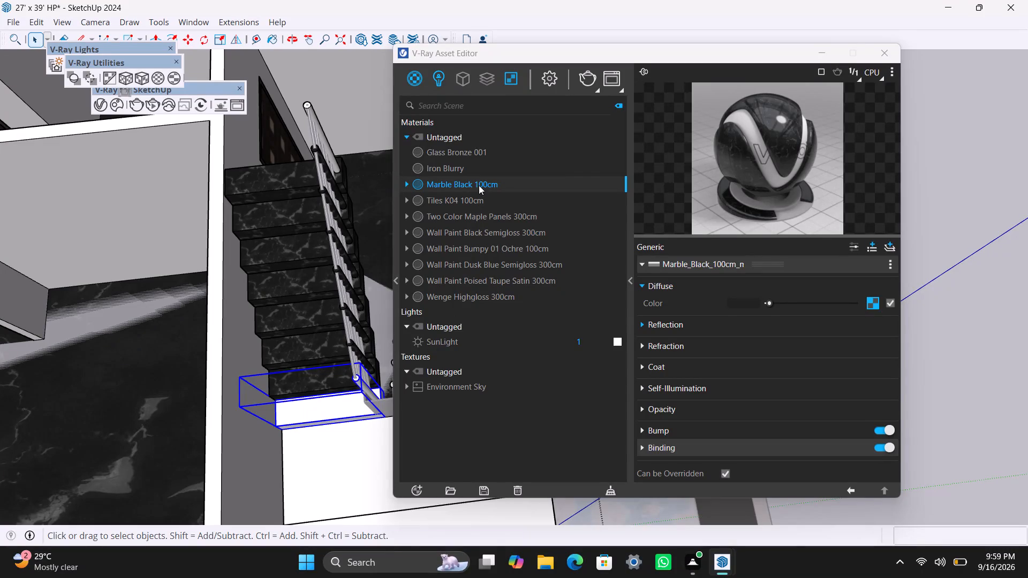
{"action": "right_click", "coordinate": [479, 185]}
{"action": "left_click", "coordinate": [501, 216]}
Examine the black marble texture on the upper flight's treads and risers, up close and from farther back.
{"action": "middle_click_drag", "start_coordinate": [335, 428], "coordinate": [374, 339]}
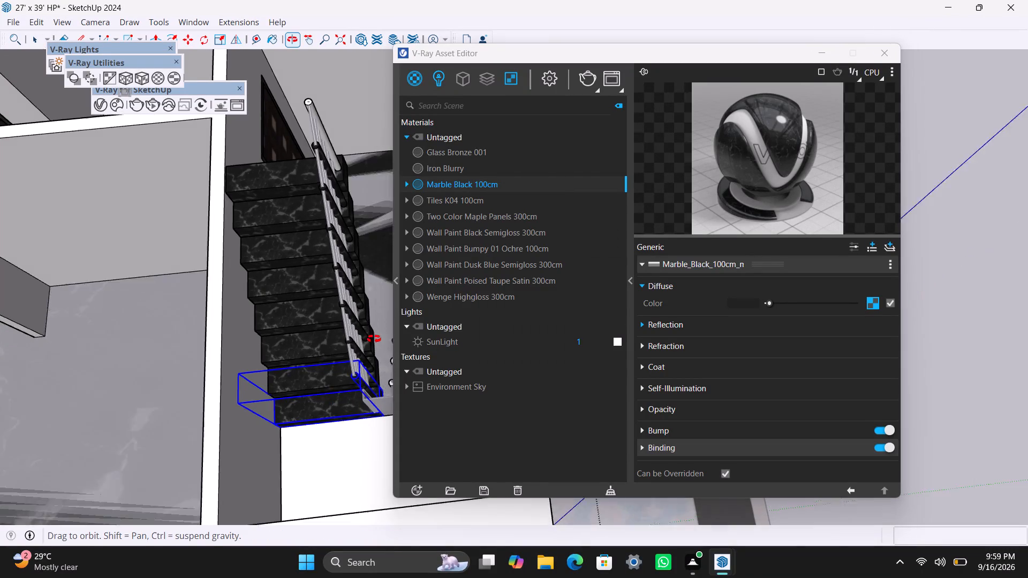
{"action": "middle_click_drag", "start_coordinate": [374, 339], "coordinate": [474, 314]}
{"action": "scroll", "coordinate": [367, 271], "scroll_direction": "up", "scroll_amount": 3}
{"action": "middle_click_drag", "start_coordinate": [347, 252], "coordinate": [319, 238]}
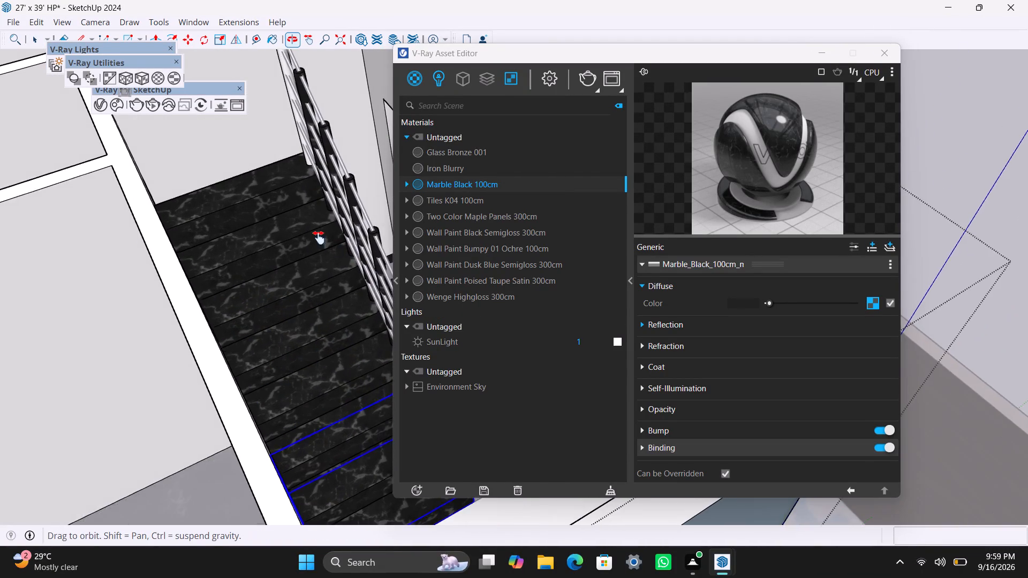
{"action": "middle_click_drag", "start_coordinate": [319, 238], "coordinate": [161, 45]}
{"action": "scroll", "coordinate": [329, 327], "scroll_direction": "up", "scroll_amount": 1}
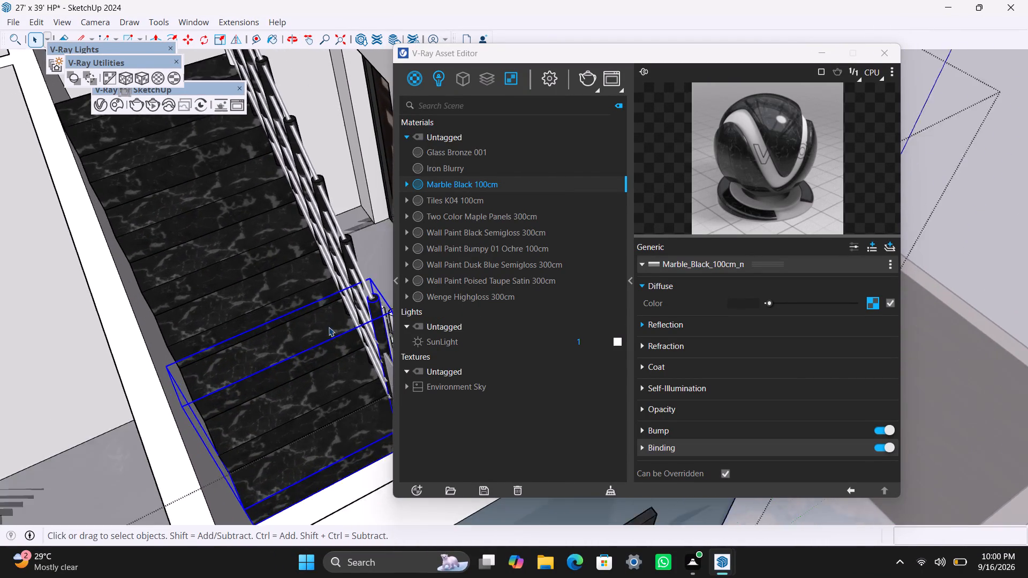
{"action": "scroll", "coordinate": [329, 327], "scroll_direction": "up", "scroll_amount": 4}
{"action": "scroll", "coordinate": [368, 292], "scroll_direction": "down", "scroll_amount": 3}
{"action": "scroll", "coordinate": [252, 296], "scroll_direction": "down", "scroll_amount": 5}
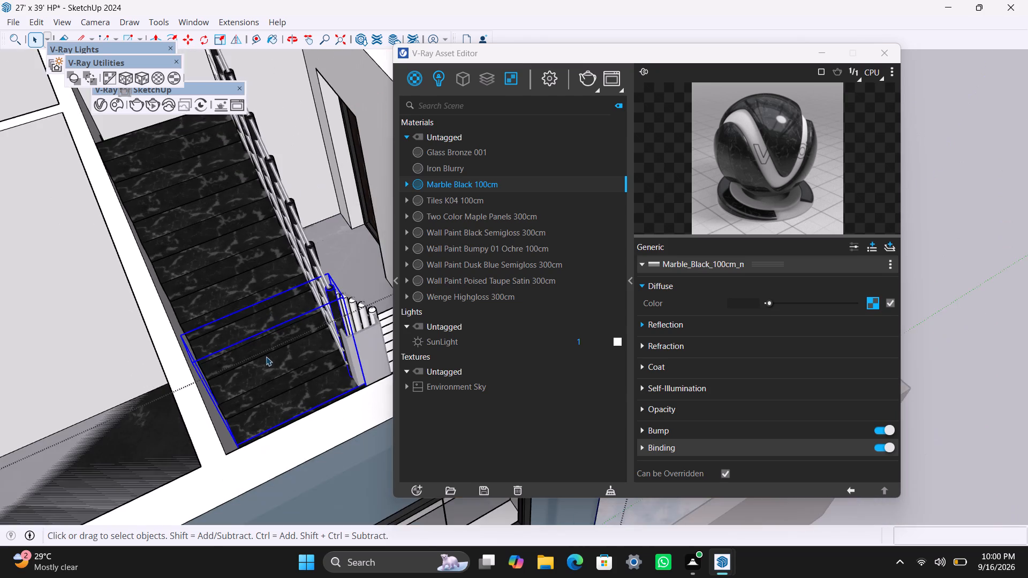
Apply the Marble Black 100cm material to the stair landing at the foot of the upper flight.
{"action": "middle_click_drag", "start_coordinate": [268, 356], "coordinate": [99, 363]}
{"action": "scroll", "coordinate": [253, 300], "scroll_direction": "up", "scroll_amount": 2}
{"action": "middle_click_drag", "start_coordinate": [261, 301], "coordinate": [223, 417]}
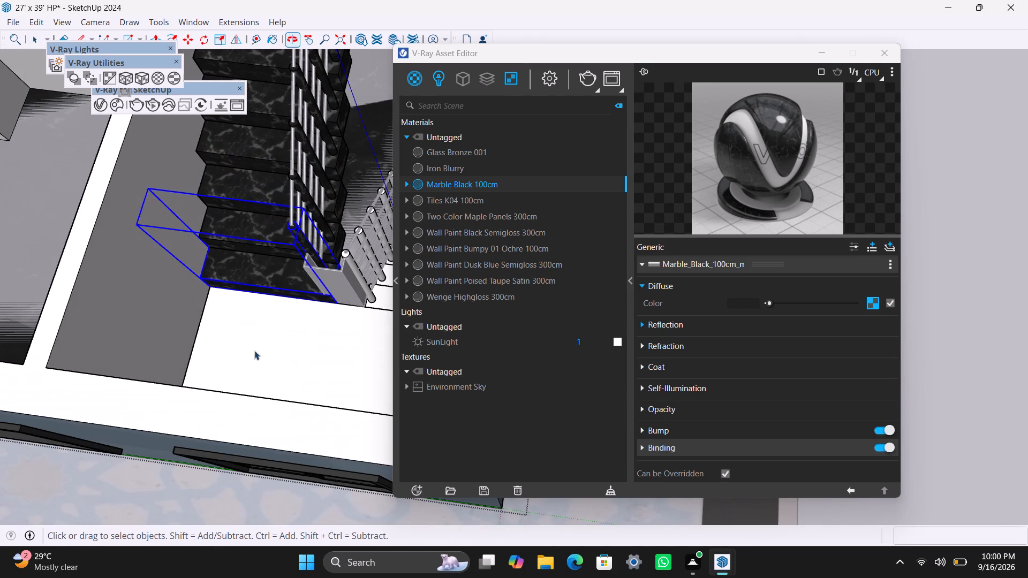
{"action": "left_click", "coordinate": [258, 343]}
{"action": "right_click", "coordinate": [458, 189]}
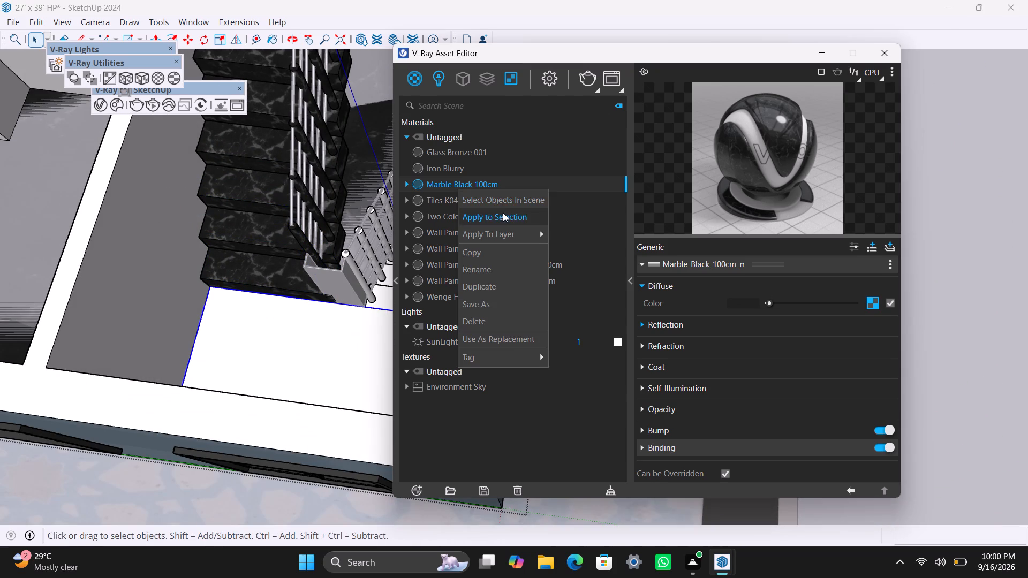
{"action": "left_click", "coordinate": [507, 215]}
Apply the Marble Black 100cm material to the white steps of the lower stair flight, starting beside the landing.
{"action": "scroll", "coordinate": [299, 365], "scroll_direction": "down", "scroll_amount": 4}
{"action": "middle_click_drag", "start_coordinate": [345, 358], "coordinate": [175, 452]}
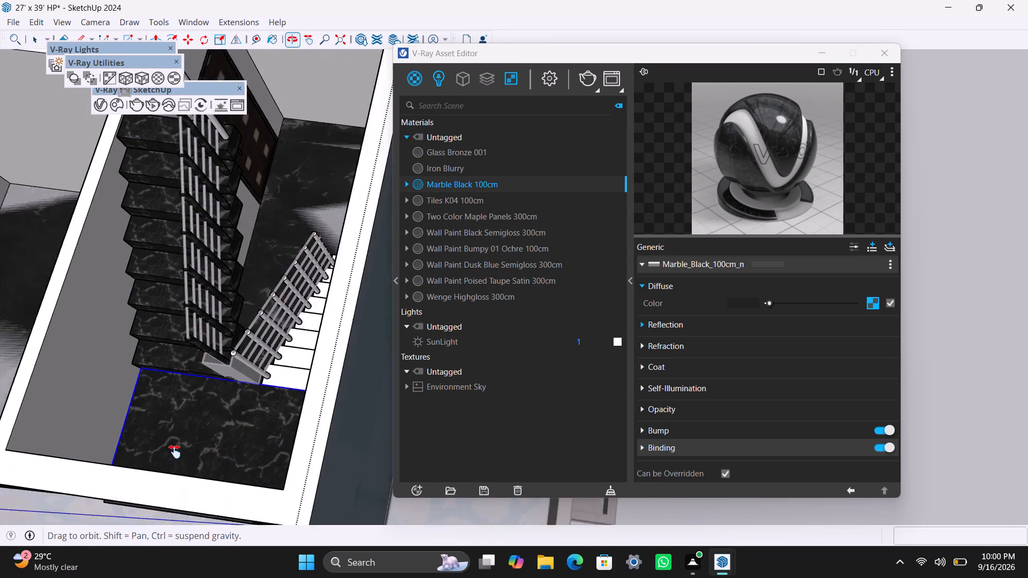
{"action": "middle_click_drag", "start_coordinate": [175, 452], "coordinate": [169, 454]}
{"action": "middle_click_drag", "start_coordinate": [114, 457], "coordinate": [174, 467]}
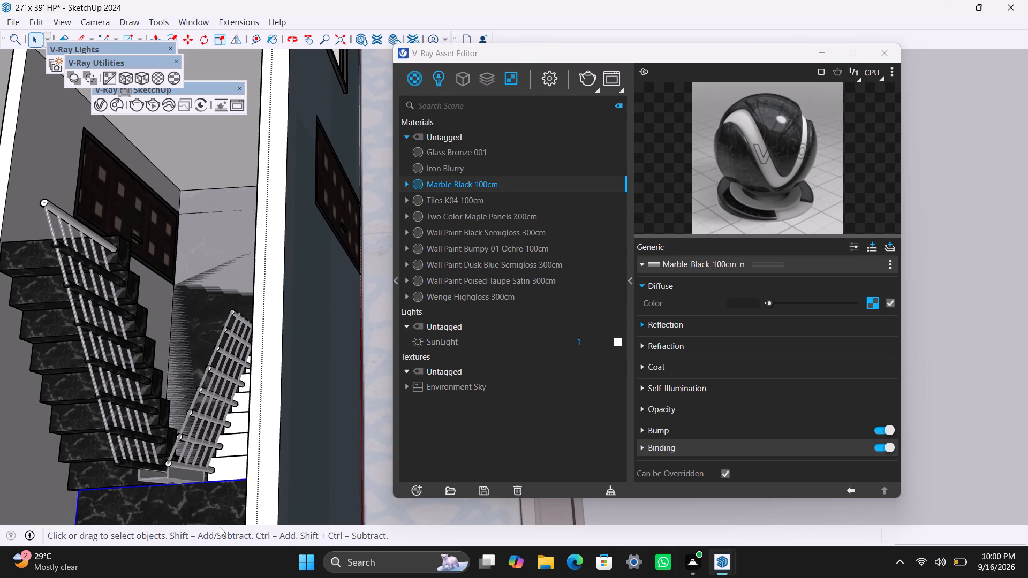
{"action": "middle_click_drag", "start_coordinate": [232, 494], "coordinate": [238, 494], "text": "shift"}
{"action": "middle_click_drag", "start_coordinate": [238, 494], "coordinate": [344, 493], "text": "shift"}
{"action": "scroll", "coordinate": [336, 474], "scroll_direction": "up", "scroll_amount": 2}
{"action": "middle_click_drag", "start_coordinate": [308, 457], "coordinate": [312, 494]}
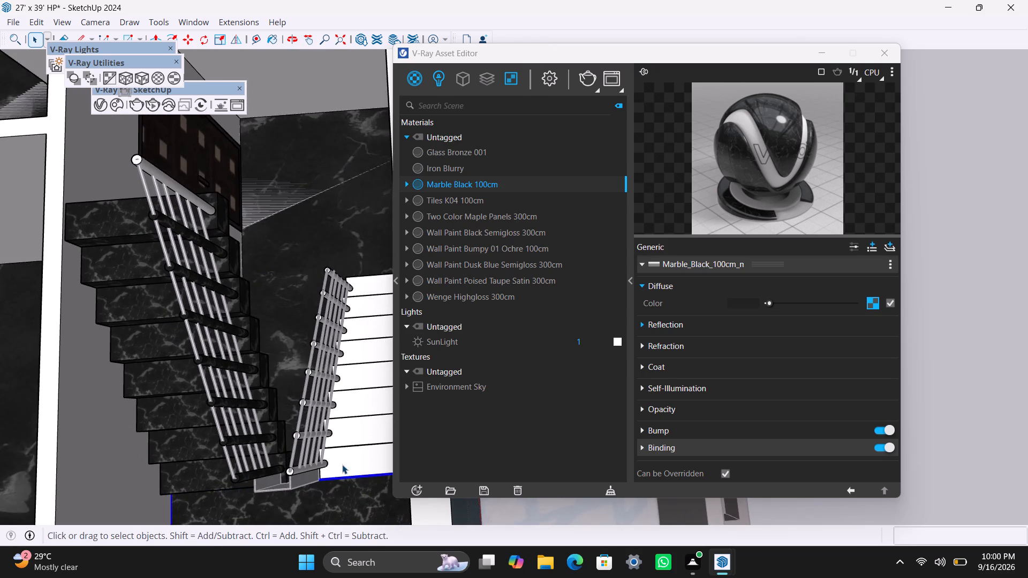
{"action": "scroll", "coordinate": [342, 465], "scroll_direction": "up", "scroll_amount": 1}
{"action": "left_click", "coordinate": [345, 463]}
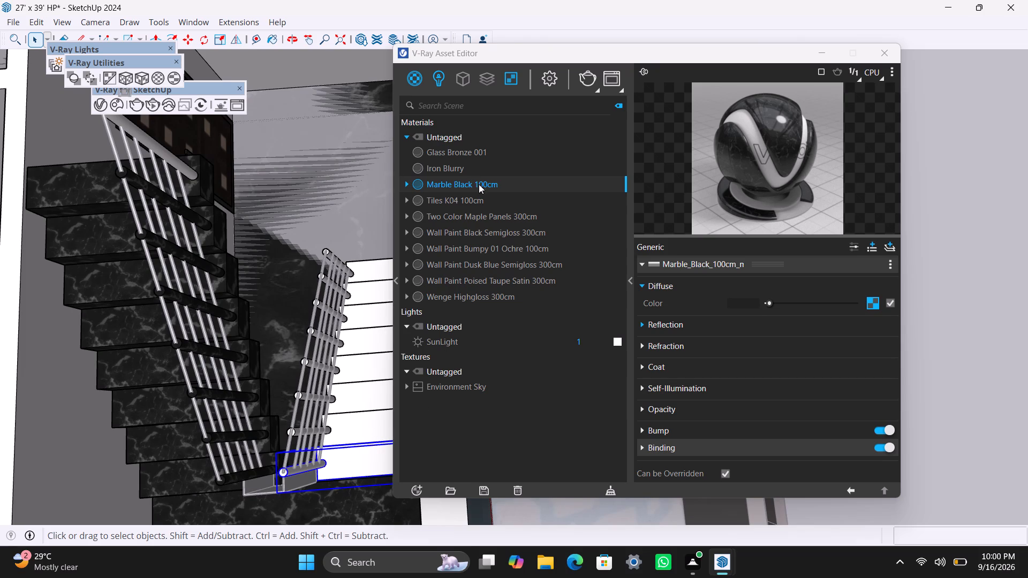
{"action": "left_click", "coordinate": [344, 429], "text": "shift"}
{"action": "left_click", "coordinate": [345, 396], "text": "shift"}
{"action": "left_click", "coordinate": [368, 360], "text": "shift"}
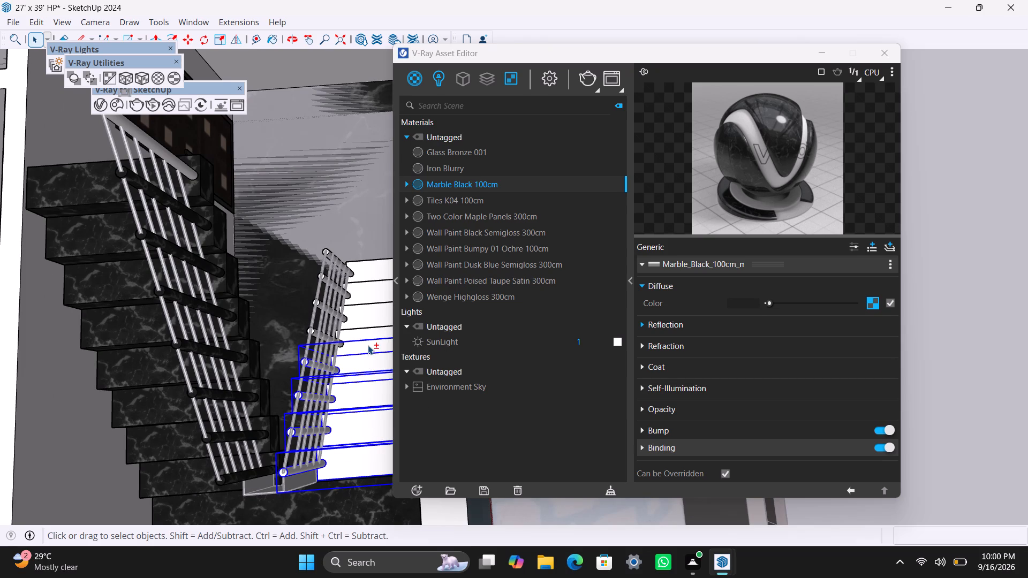
{"action": "left_click", "coordinate": [368, 345], "text": "shift"}
{"action": "left_click", "coordinate": [372, 316], "text": "shift"}
{"action": "left_click", "coordinate": [372, 283], "text": "shift"}
{"action": "left_click", "coordinate": [372, 294], "text": "shift"}
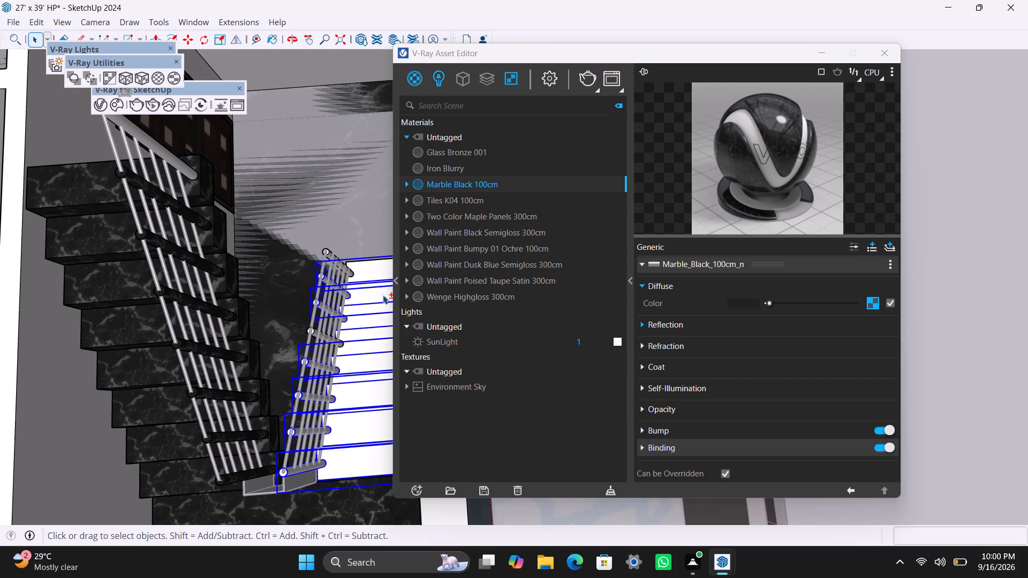
{"action": "left_click", "coordinate": [368, 270], "text": "shift"}
{"action": "right_click", "coordinate": [462, 182]}
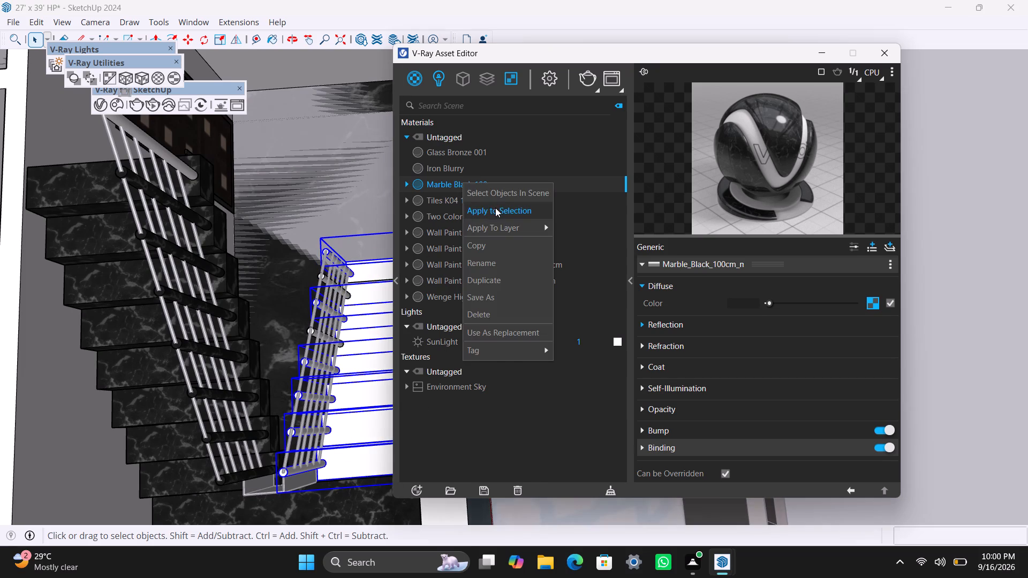
{"action": "left_click", "coordinate": [495, 208]}
Apply the Marble Black 100cm material to the remaining white step near the far end of the lower flight.
{"action": "left_click", "coordinate": [378, 291]}
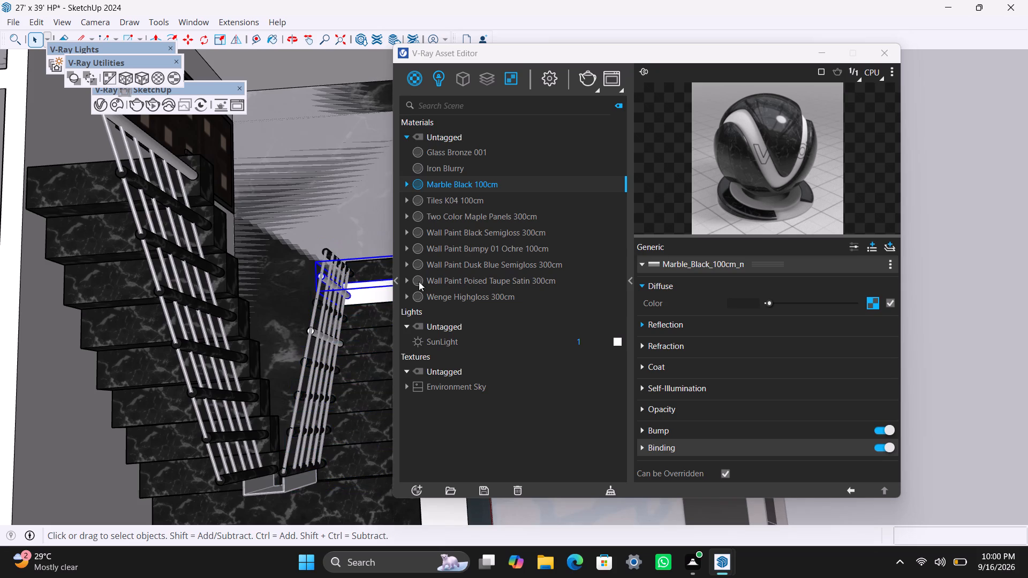
{"action": "right_click_drag", "start_coordinate": [473, 188], "coordinate": [479, 191]}
{"action": "left_click", "coordinate": [525, 212]}
Apply the Wenge Highgloss 300cm material to the light grey railing post, fourth from the lower flight's far end.
{"action": "scroll", "coordinate": [329, 343], "scroll_direction": "up", "scroll_amount": 2}
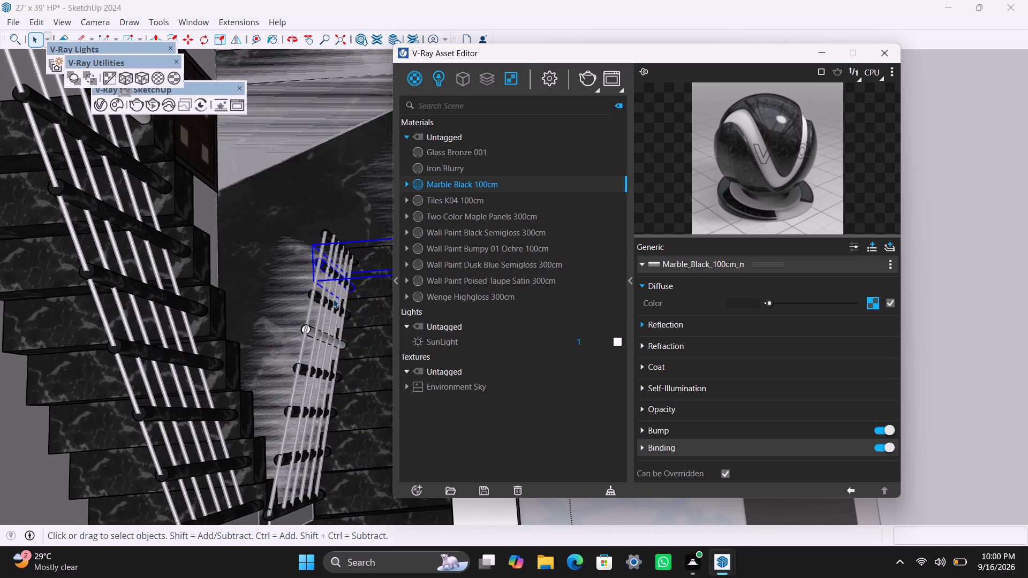
{"action": "scroll", "coordinate": [333, 299], "scroll_direction": "up", "scroll_amount": 3}
{"action": "left_click", "coordinate": [312, 339]}
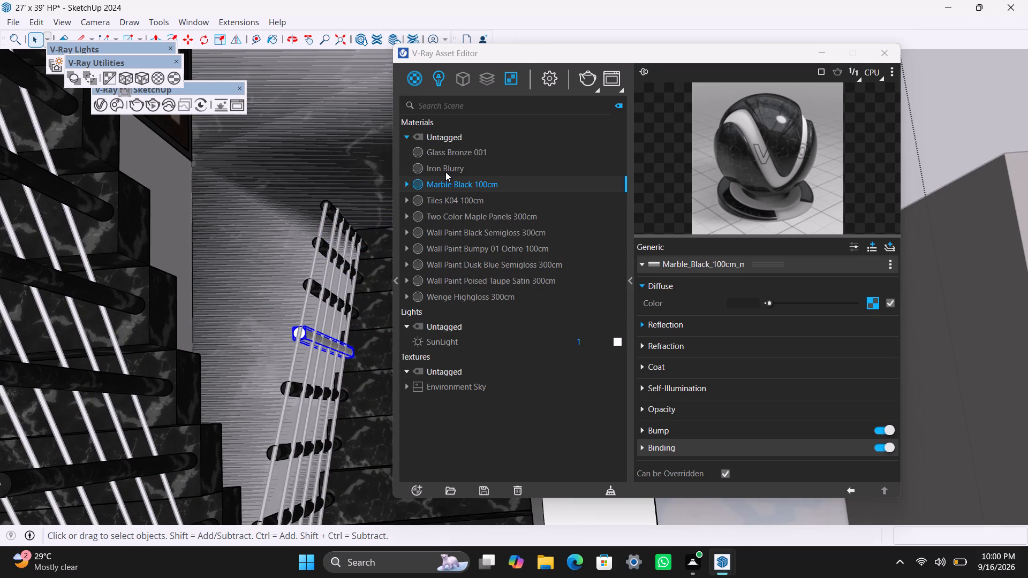
{"action": "left_click", "coordinate": [450, 296]}
{"action": "right_click", "coordinate": [453, 295]}
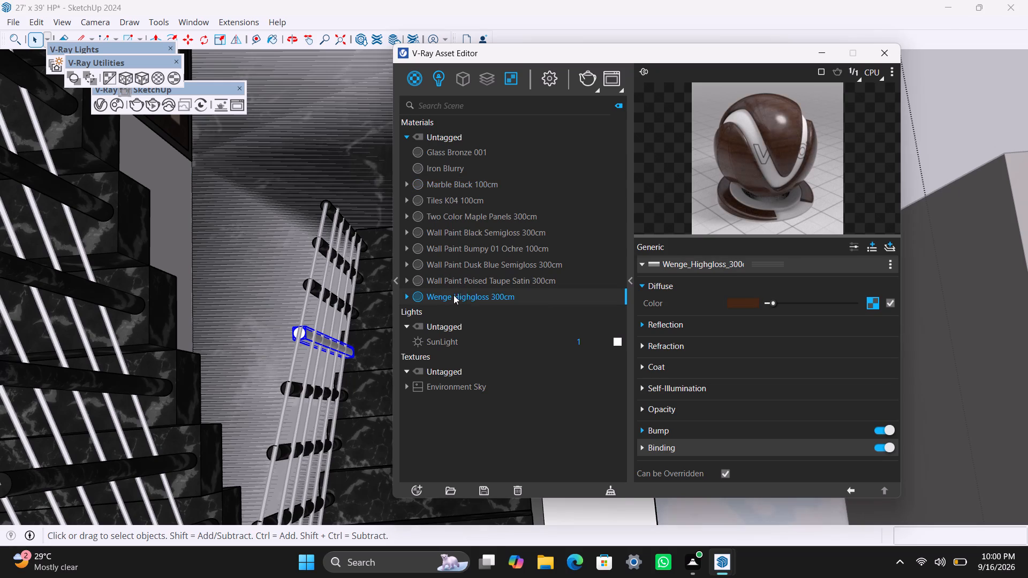
{"action": "left_click", "coordinate": [467, 317]}
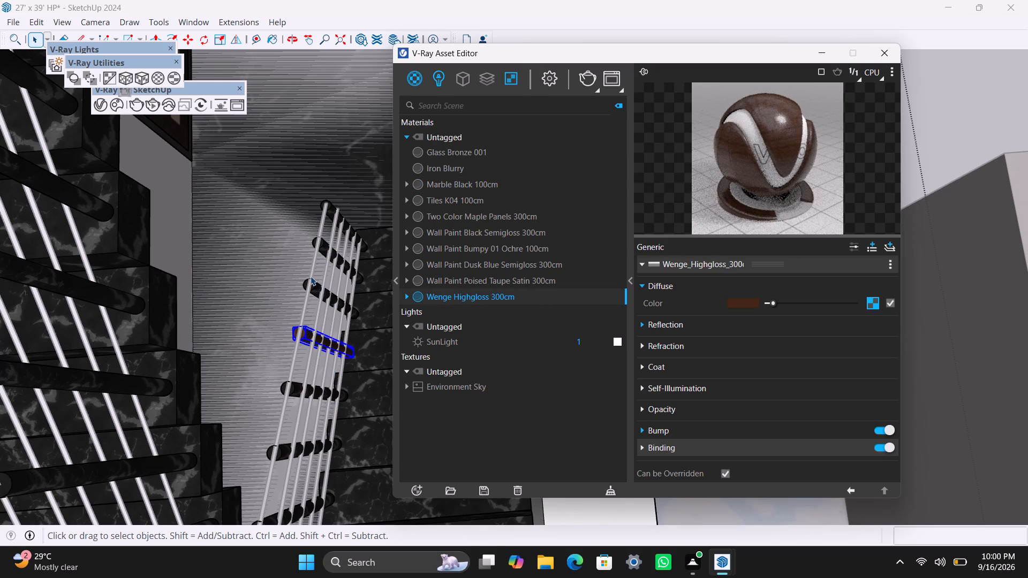
Apply the Wenge Highgloss 300cm material to the third and second railing posts from the lower flight's far end.
{"action": "left_click", "coordinate": [309, 287]}
{"action": "right_click", "coordinate": [449, 295]}
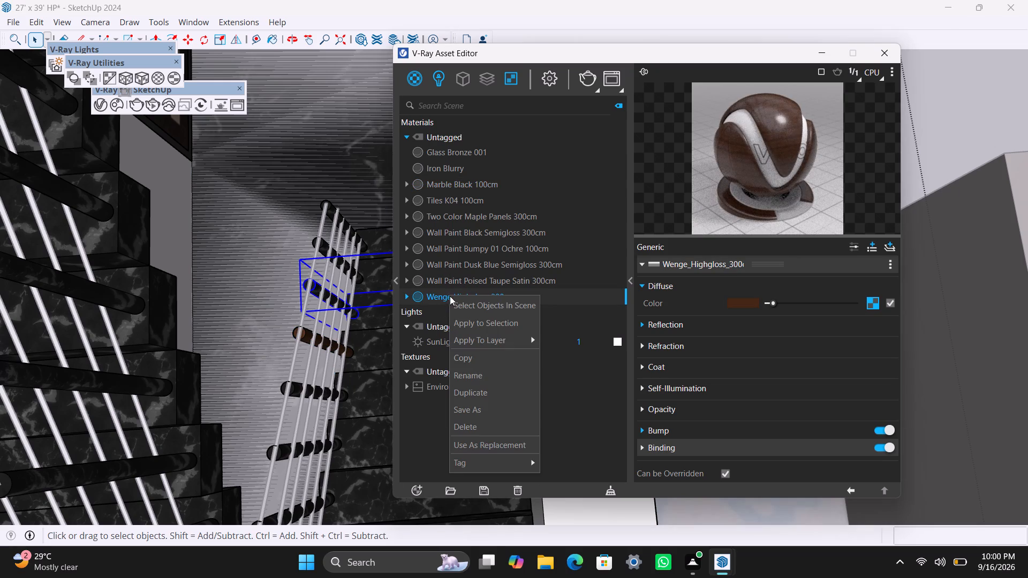
{"action": "triple_click", "coordinate": [328, 295]}
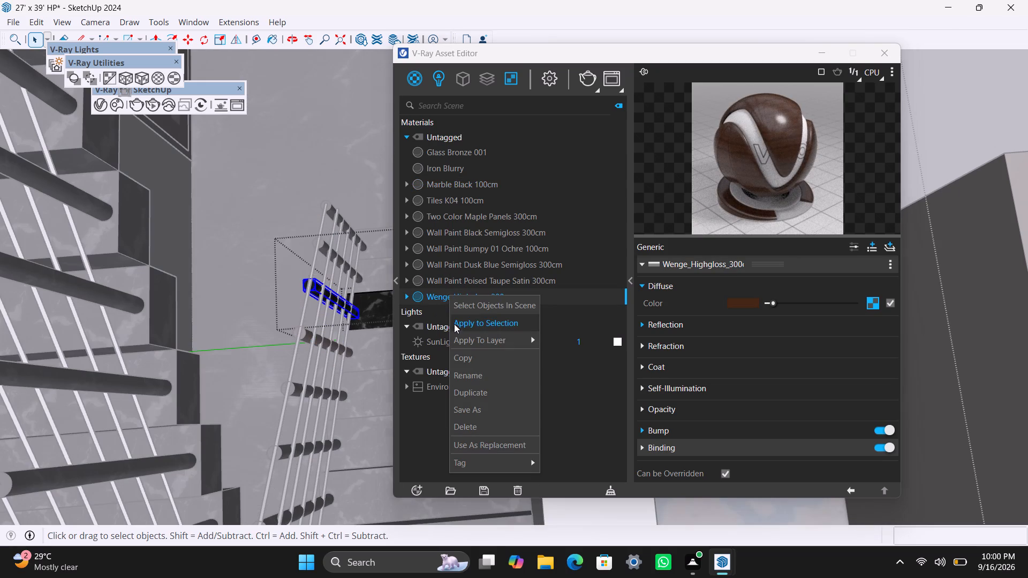
{"action": "left_click", "coordinate": [454, 324]}
{"action": "triple_click", "coordinate": [321, 247]}
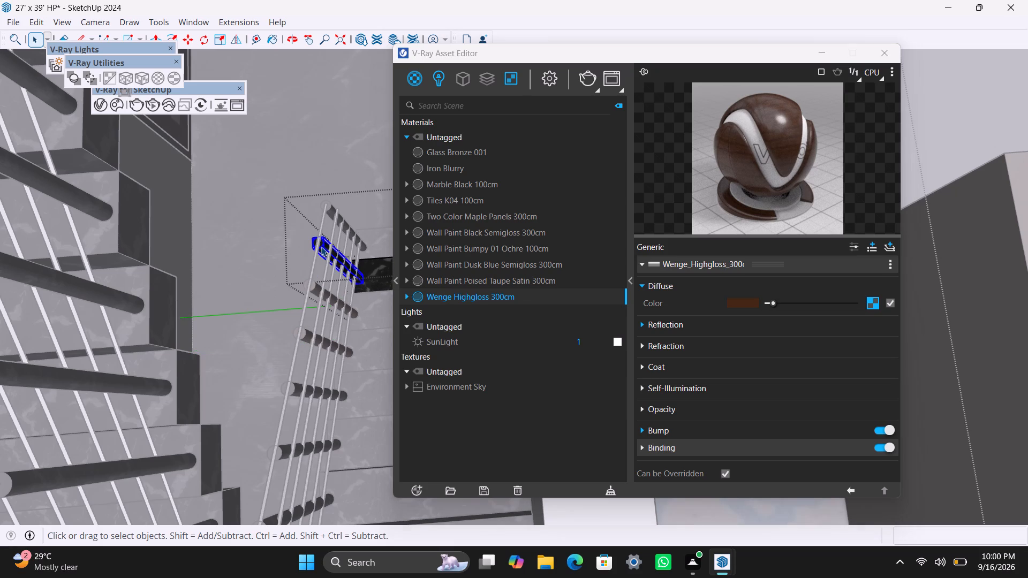
{"action": "right_click", "coordinate": [449, 298]}
{"action": "left_click", "coordinate": [460, 319]}
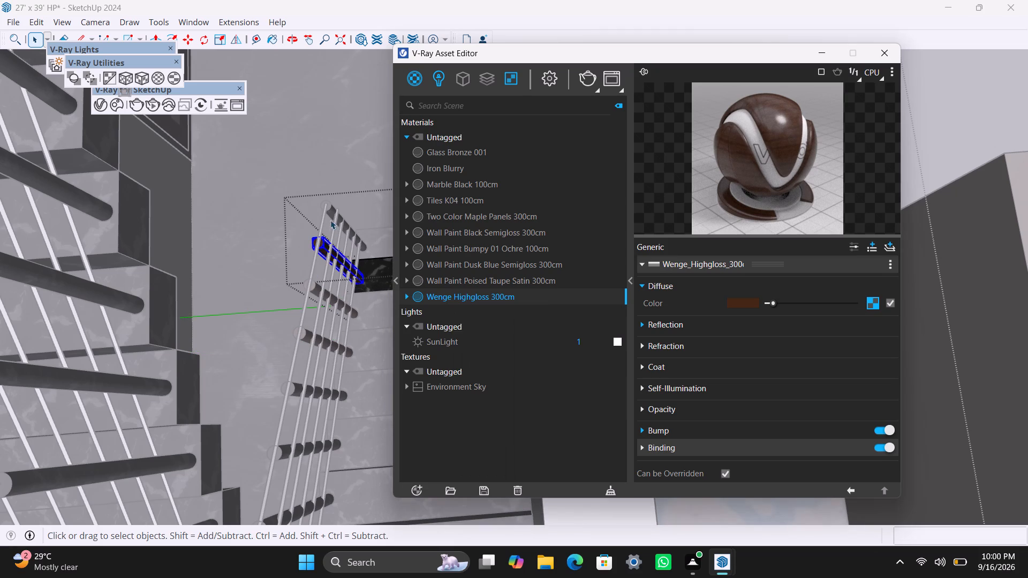
Apply the Wenge Highgloss 300cm material to the lower flight's railing post farthest from the landing and leave its group.
{"action": "triple_click", "coordinate": [329, 211]}
{"action": "left_click", "coordinate": [327, 210]}
{"action": "triple_click", "coordinate": [334, 212]}
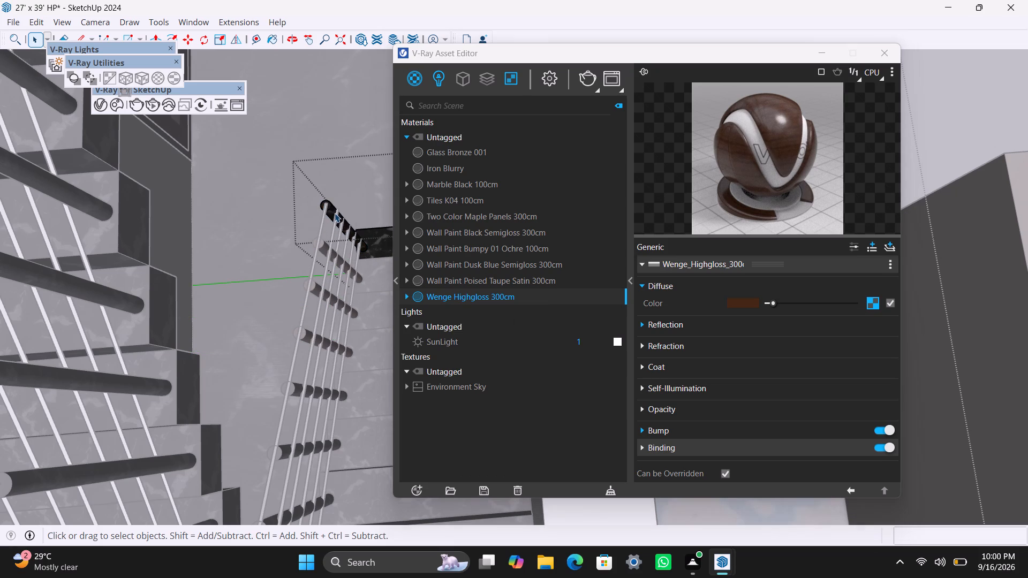
{"action": "left_click", "coordinate": [454, 294]}
{"action": "right_click", "coordinate": [454, 294]}
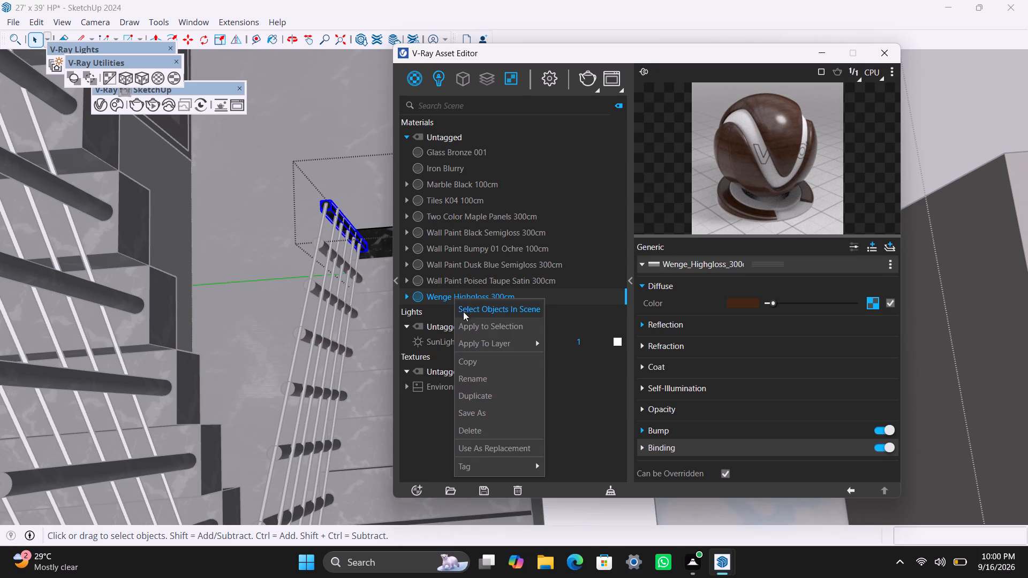
{"action": "left_click", "coordinate": [466, 318]}
{"action": "left_click", "coordinate": [273, 144]}
Apply the Wenge Highgloss 300cm material to the lower flight's first black marble railing post next to the brown ones.
{"action": "scroll", "coordinate": [314, 358], "scroll_direction": "down", "scroll_amount": 4}
{"action": "middle_click_drag", "start_coordinate": [329, 410], "coordinate": [262, 370]}
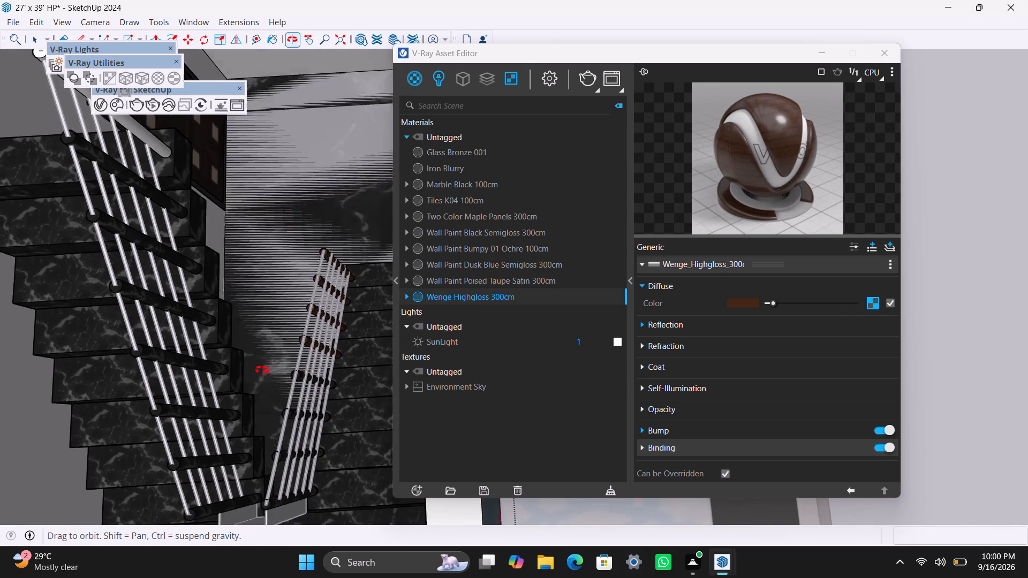
{"action": "middle_click_drag", "start_coordinate": [262, 370], "coordinate": [77, 319]}
{"action": "scroll", "coordinate": [223, 260], "scroll_direction": "up", "scroll_amount": 3}
{"action": "middle_click_drag", "start_coordinate": [226, 300], "coordinate": [216, 395], "text": "shift"}
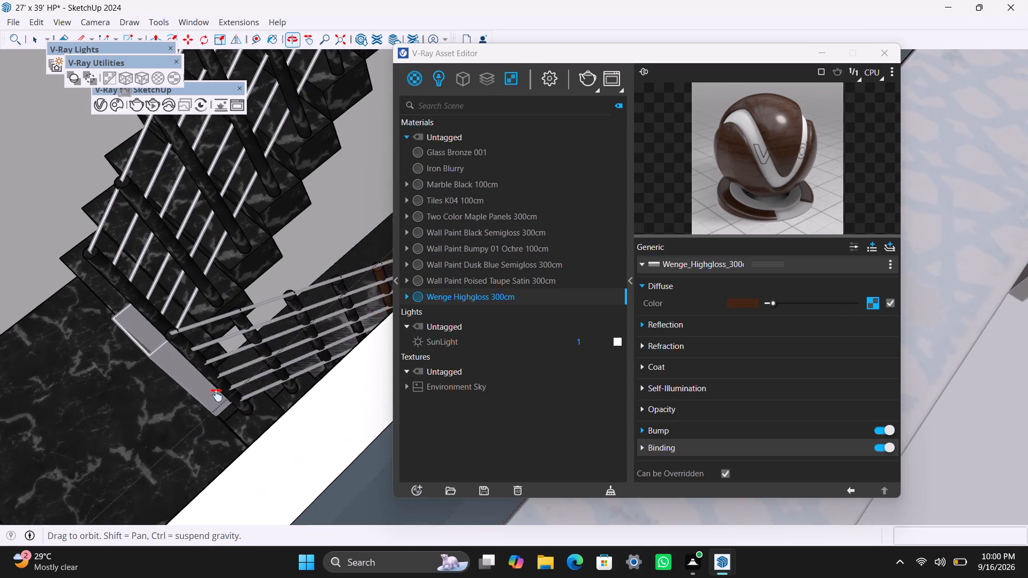
{"action": "middle_click_drag", "start_coordinate": [216, 395], "coordinate": [214, 399], "text": "shift"}
{"action": "scroll", "coordinate": [232, 418], "scroll_direction": "up", "scroll_amount": 2}
{"action": "middle_click_drag", "start_coordinate": [259, 405], "coordinate": [161, 473], "text": "shift"}
{"action": "scroll", "coordinate": [270, 435], "scroll_direction": "up", "scroll_amount": 2}
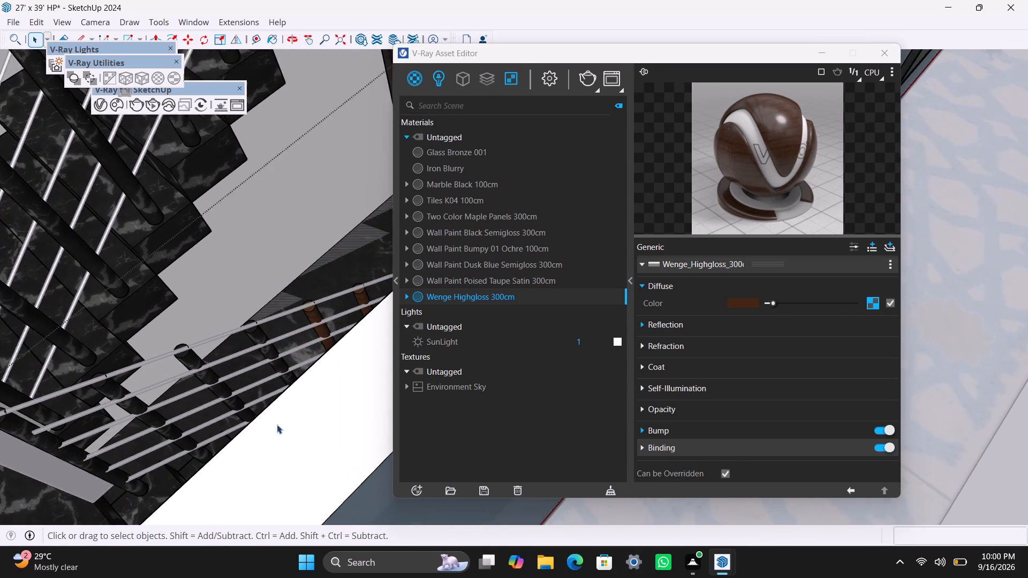
{"action": "scroll", "coordinate": [277, 424], "scroll_direction": "up", "scroll_amount": 1}
{"action": "scroll", "coordinate": [289, 383], "scroll_direction": "up", "scroll_amount": 2}
{"action": "double_click", "coordinate": [255, 322]}
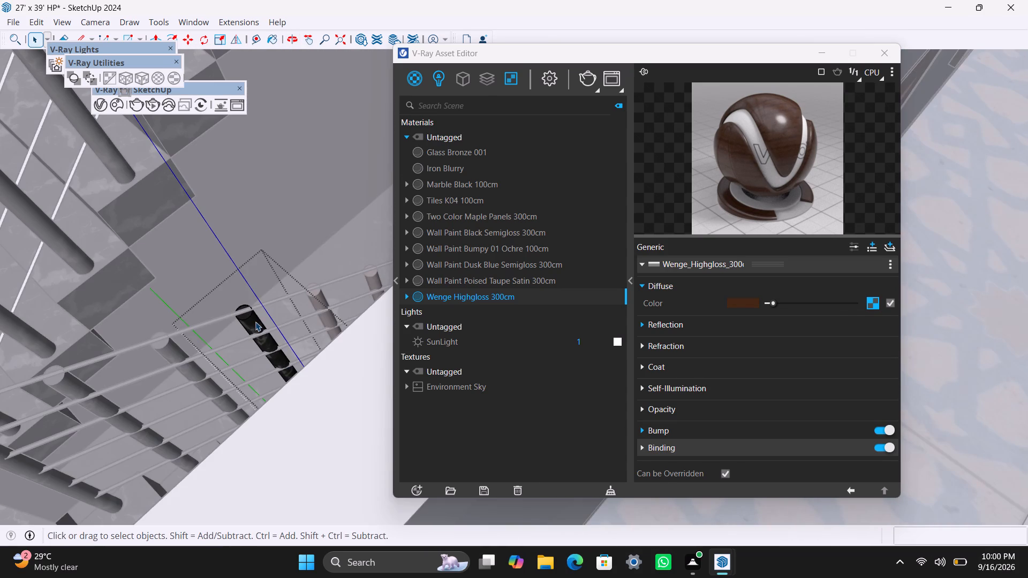
{"action": "left_click", "coordinate": [255, 322]}
{"action": "right_click", "coordinate": [443, 296]}
{"action": "left_click", "coordinate": [453, 320]}
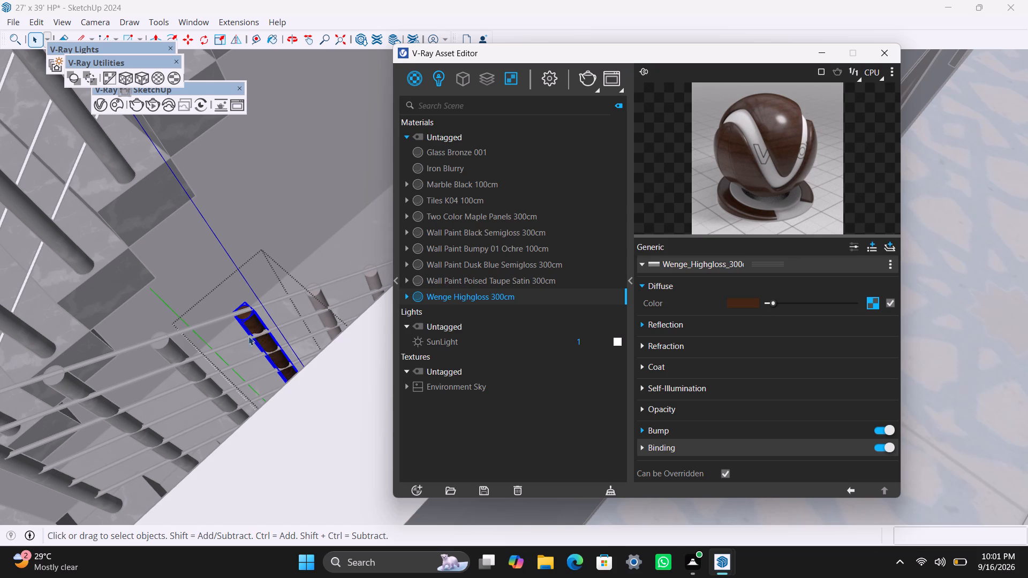
Apply the Wenge Highgloss 300cm material to the following two railing posts of the lower flight, moving toward the landing.
{"action": "double_click", "coordinate": [165, 344]}
{"action": "double_click", "coordinate": [165, 347]}
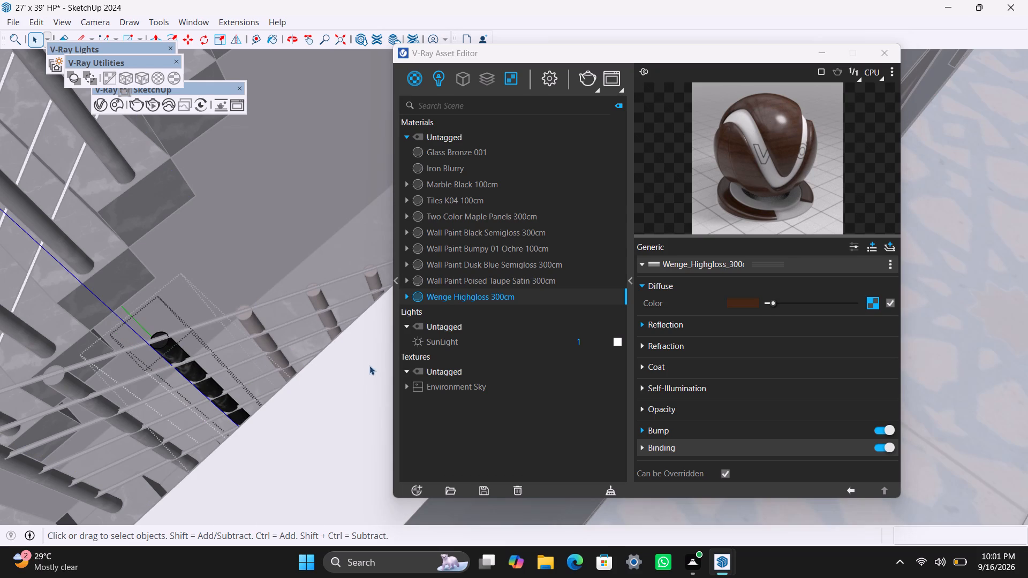
{"action": "double_click", "coordinate": [168, 351]}
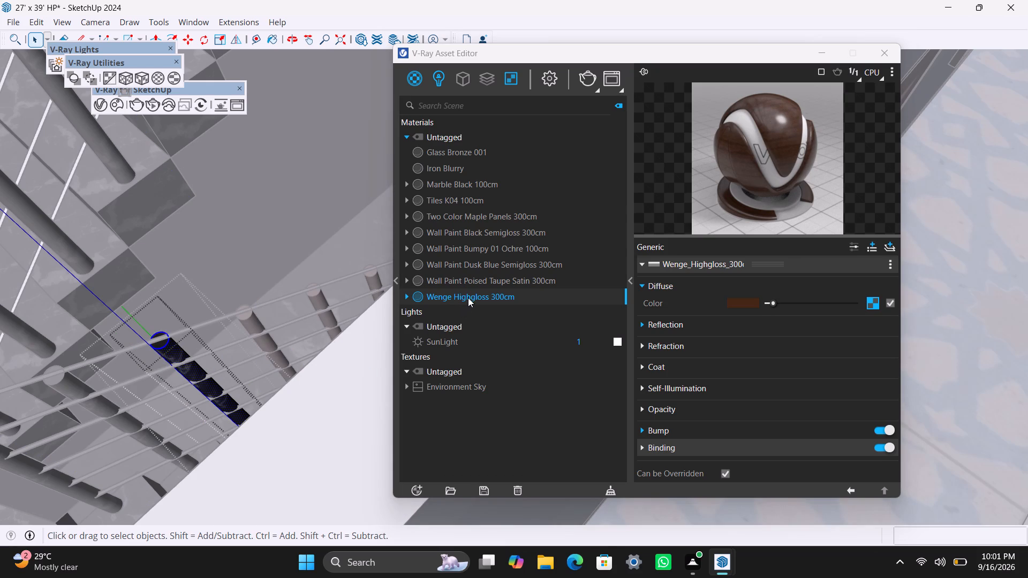
{"action": "right_click", "coordinate": [468, 298]}
{"action": "left_click", "coordinate": [479, 320]}
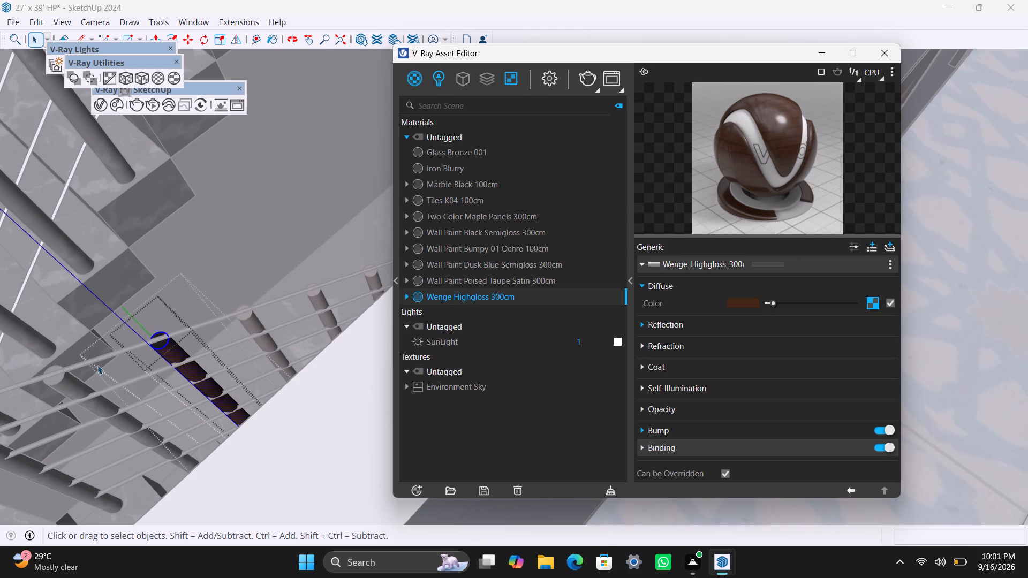
{"action": "triple_click", "coordinate": [57, 378]}
{"action": "right_click", "coordinate": [465, 295]}
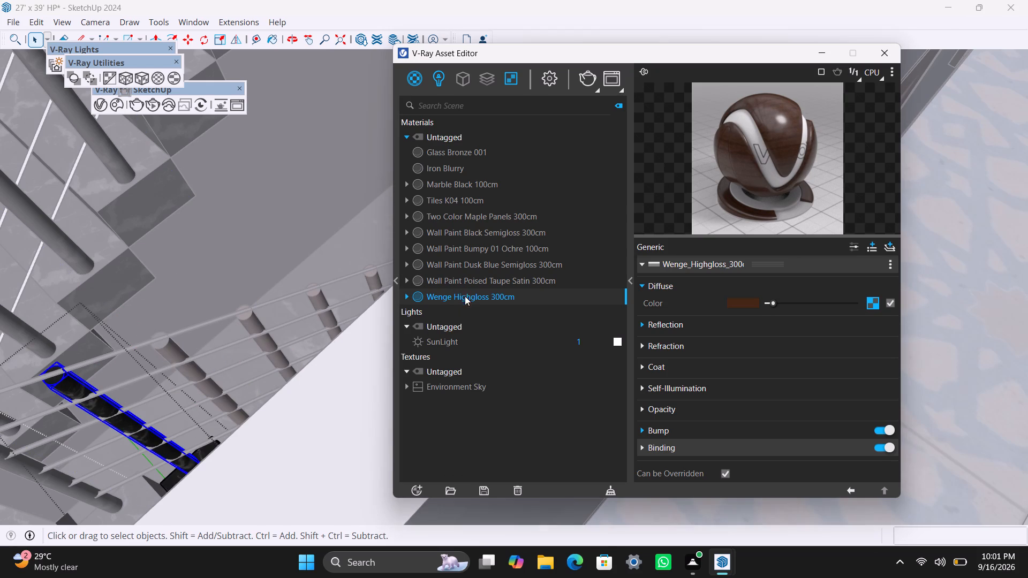
{"action": "left_click", "coordinate": [475, 322]}
Apply the Wenge Highgloss 300cm material to the lower flight's last railing post, beside the landing.
{"action": "scroll", "coordinate": [226, 351], "scroll_direction": "down", "scroll_amount": 4}
{"action": "middle_click_drag", "start_coordinate": [171, 352], "coordinate": [278, 356]}
{"action": "scroll", "coordinate": [281, 399], "scroll_direction": "up", "scroll_amount": 1}
{"action": "triple_click", "coordinate": [247, 395]}
{"action": "left_click", "coordinate": [246, 397]}
{"action": "triple_click", "coordinate": [251, 402]}
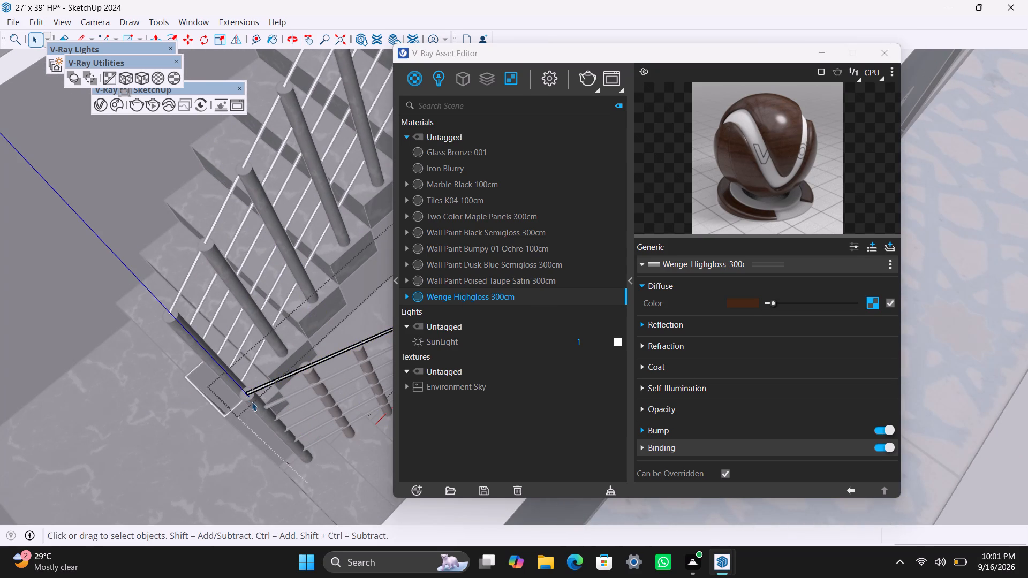
{"action": "left_click", "coordinate": [252, 402]}
{"action": "triple_click", "coordinate": [257, 406]}
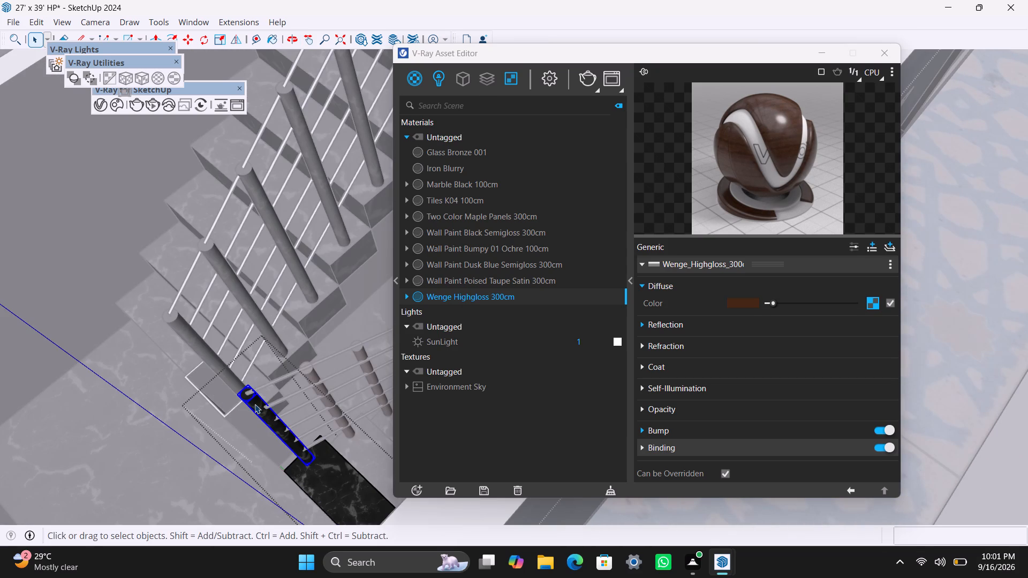
{"action": "right_click", "coordinate": [501, 299]}
{"action": "left_click", "coordinate": [507, 322]}
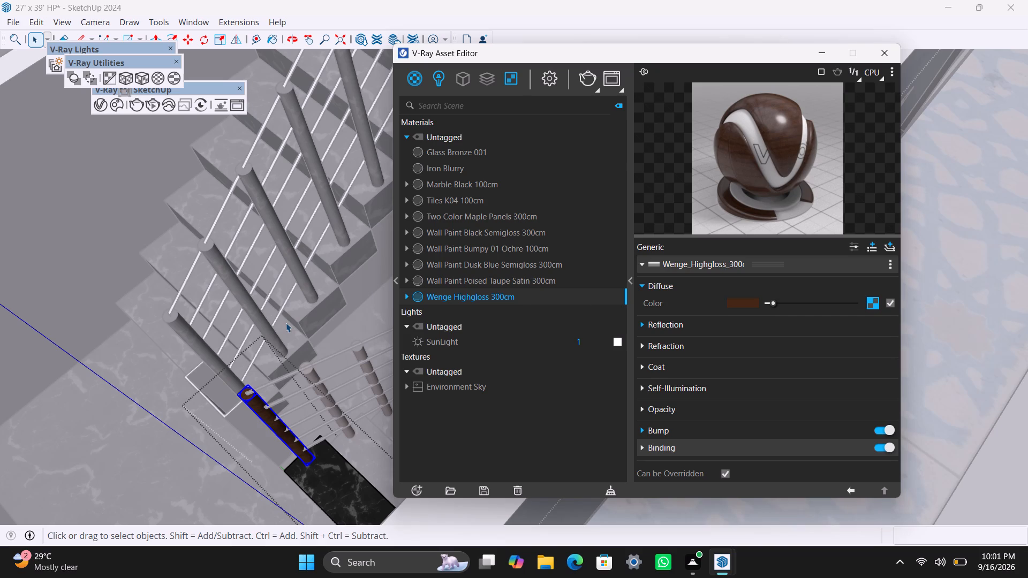
Apply the Wenge Highgloss 300cm material to the upper flight's two lowest railing posts, just above the landing.
{"action": "scroll", "coordinate": [219, 322], "scroll_direction": "up", "scroll_amount": 2}
{"action": "double_click", "coordinate": [183, 329]}
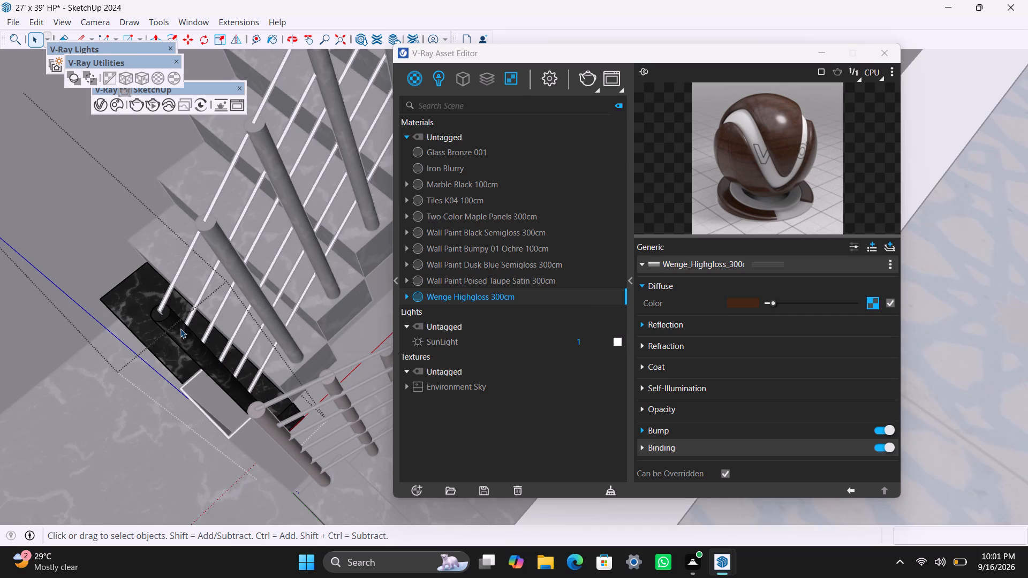
{"action": "left_click", "coordinate": [180, 329]}
{"action": "right_click", "coordinate": [467, 295]}
{"action": "left_click", "coordinate": [485, 319]}
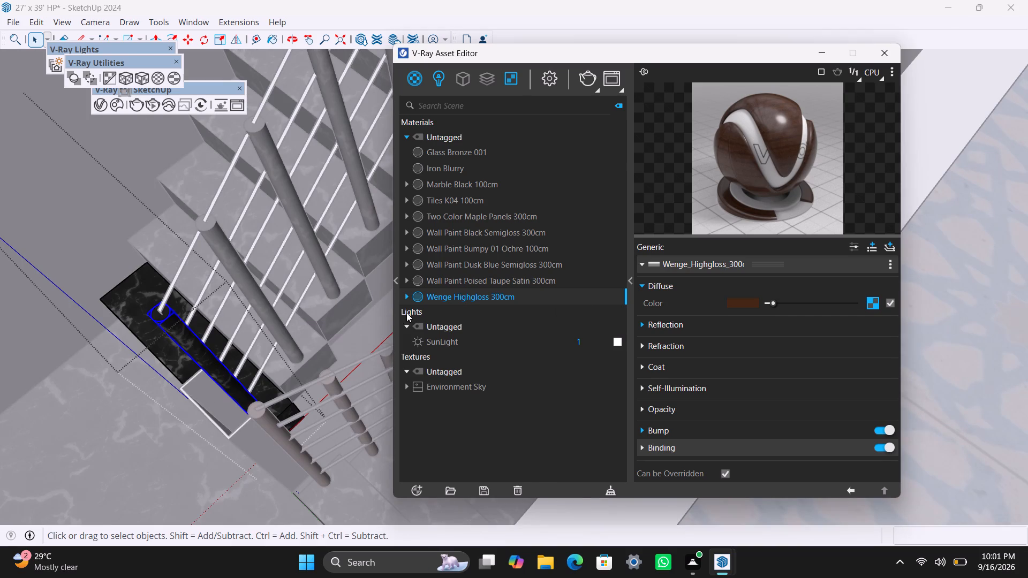
{"action": "left_click", "coordinate": [215, 233]}
{"action": "double_click", "coordinate": [214, 233]}
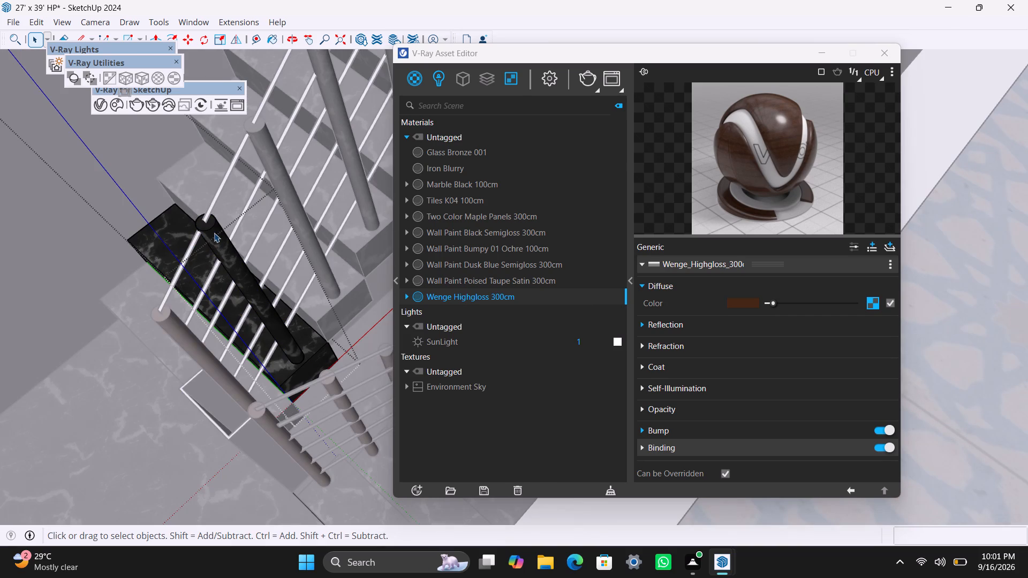
{"action": "left_click", "coordinate": [214, 231]}
{"action": "right_click", "coordinate": [459, 292]}
{"action": "left_click", "coordinate": [487, 318]}
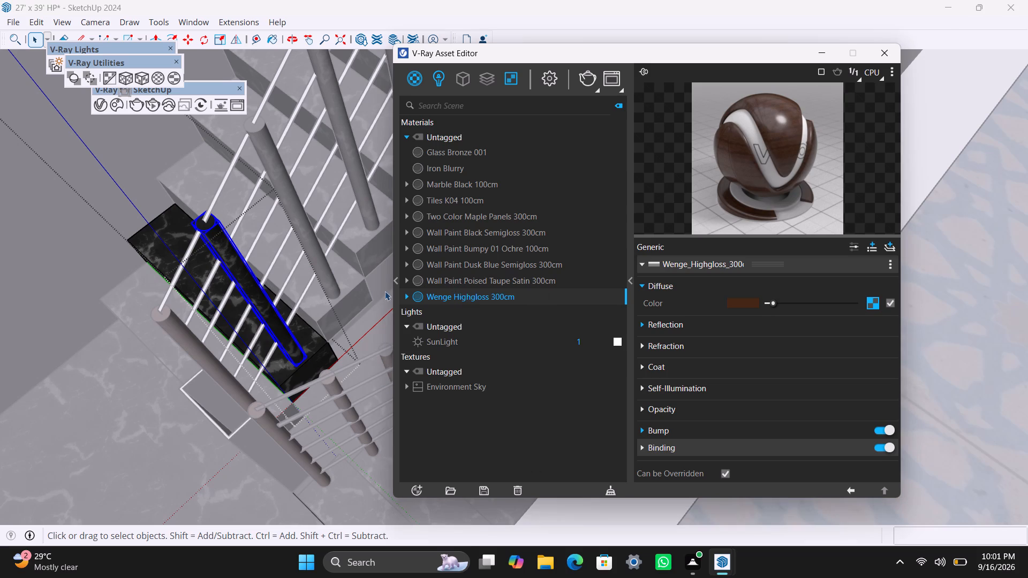
Apply the Wenge Highgloss 300cm material to the upper flight's third and fourth railing posts, counting up from the landing.
{"action": "triple_click", "coordinate": [261, 134]}
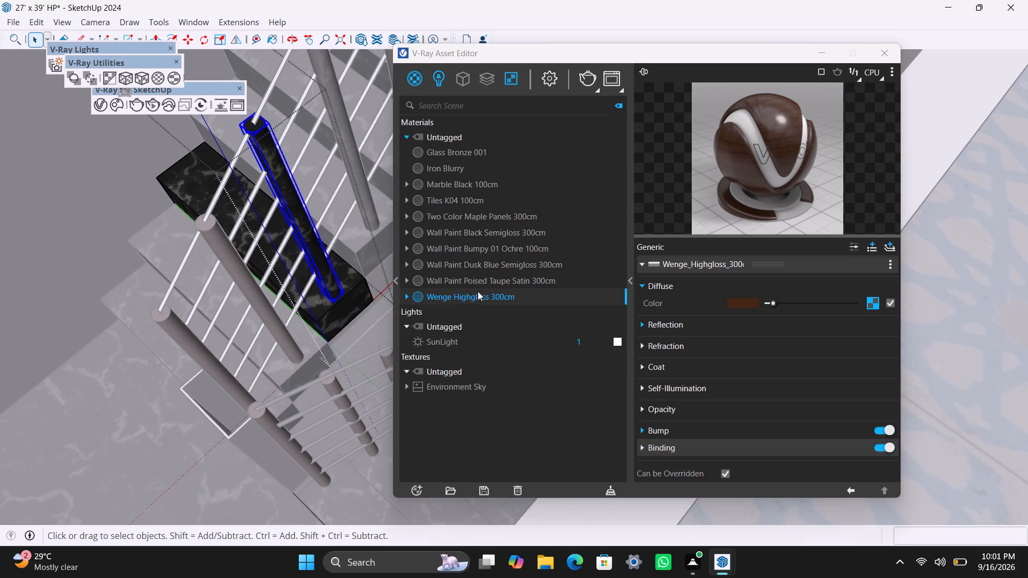
{"action": "right_click", "coordinate": [478, 294]}
{"action": "left_click", "coordinate": [501, 322]}
{"action": "scroll", "coordinate": [321, 275], "scroll_direction": "down", "scroll_amount": 2}
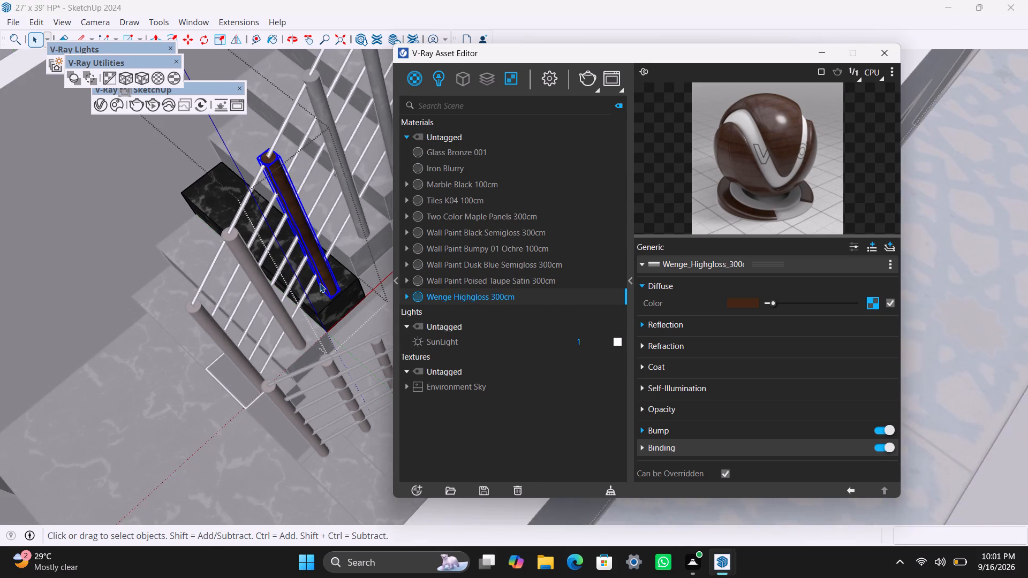
{"action": "middle_click_drag", "start_coordinate": [320, 283], "coordinate": [313, 349]}
{"action": "scroll", "coordinate": [315, 211], "scroll_direction": "up", "scroll_amount": 1}
{"action": "triple_click", "coordinate": [310, 173]}
{"action": "left_click", "coordinate": [309, 172]}
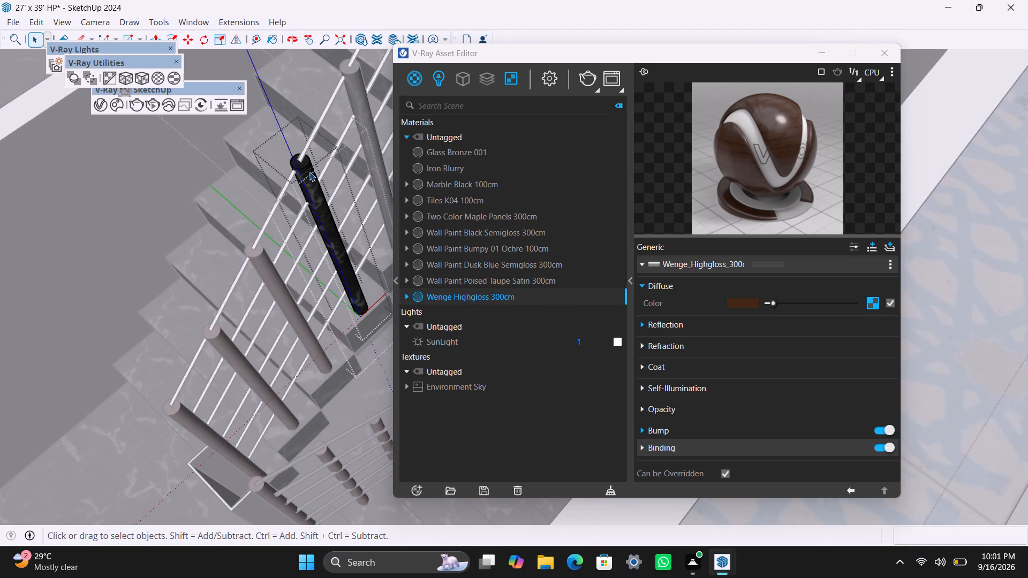
{"action": "triple_click", "coordinate": [305, 174]}
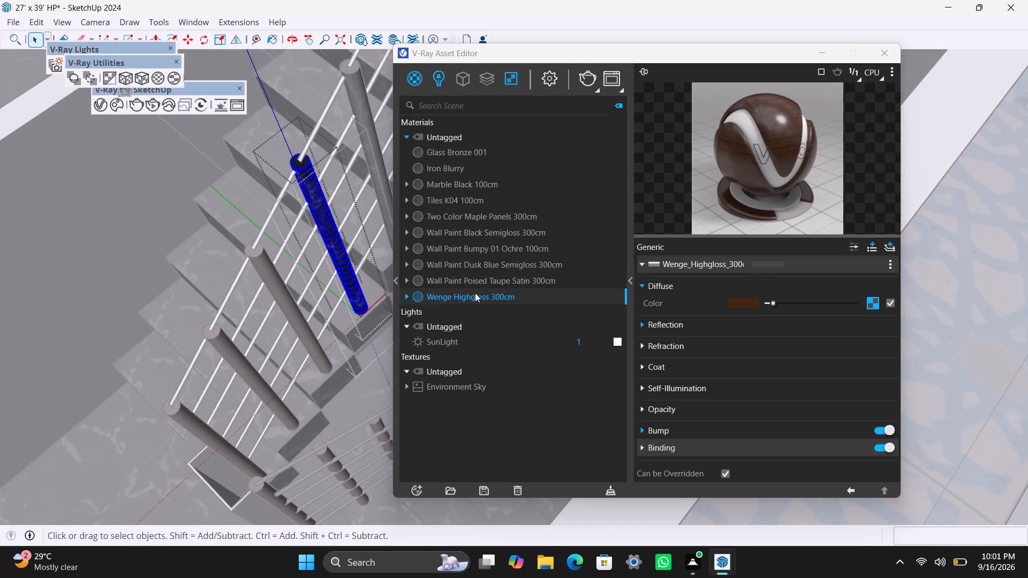
{"action": "right_click", "coordinate": [475, 293]}
{"action": "left_click", "coordinate": [499, 316]}
Apply the Wenge Highgloss 300cm material to the upper flight's fifth railing post, the next black marble one up.
{"action": "scroll", "coordinate": [324, 198], "scroll_direction": "down", "scroll_amount": 2}
{"action": "middle_click_drag", "start_coordinate": [324, 200], "coordinate": [324, 293], "text": "shift"}
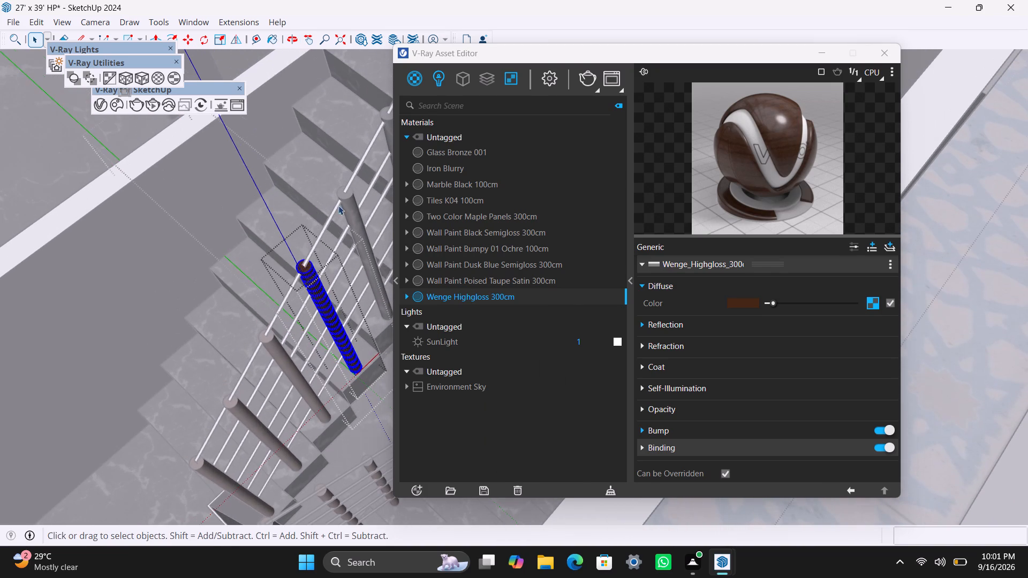
{"action": "double_click", "coordinate": [345, 194]}
{"action": "left_click", "coordinate": [345, 194]}
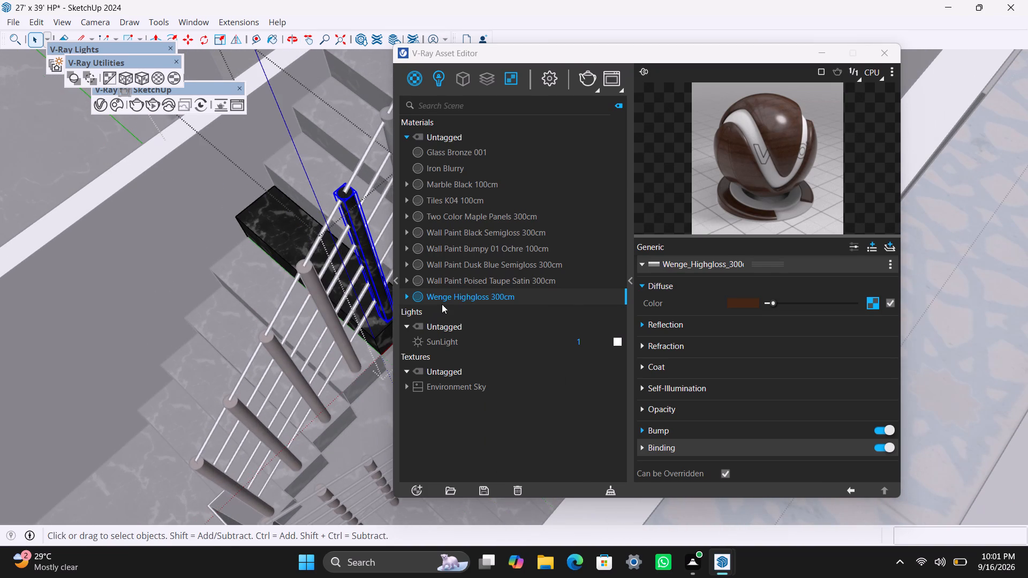
{"action": "right_click", "coordinate": [445, 296]}
{"action": "left_click", "coordinate": [472, 314]}
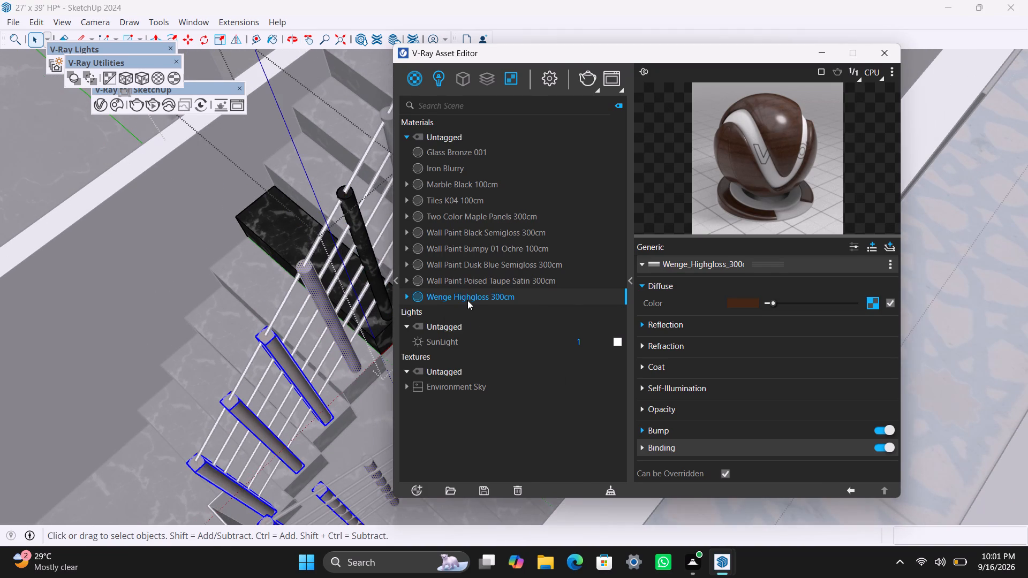
{"action": "left_click", "coordinate": [467, 300]}
{"action": "right_click", "coordinate": [467, 300]}
{"action": "left_click", "coordinate": [492, 322]}
{"action": "scroll", "coordinate": [351, 242], "scroll_direction": "down", "scroll_amount": 1}
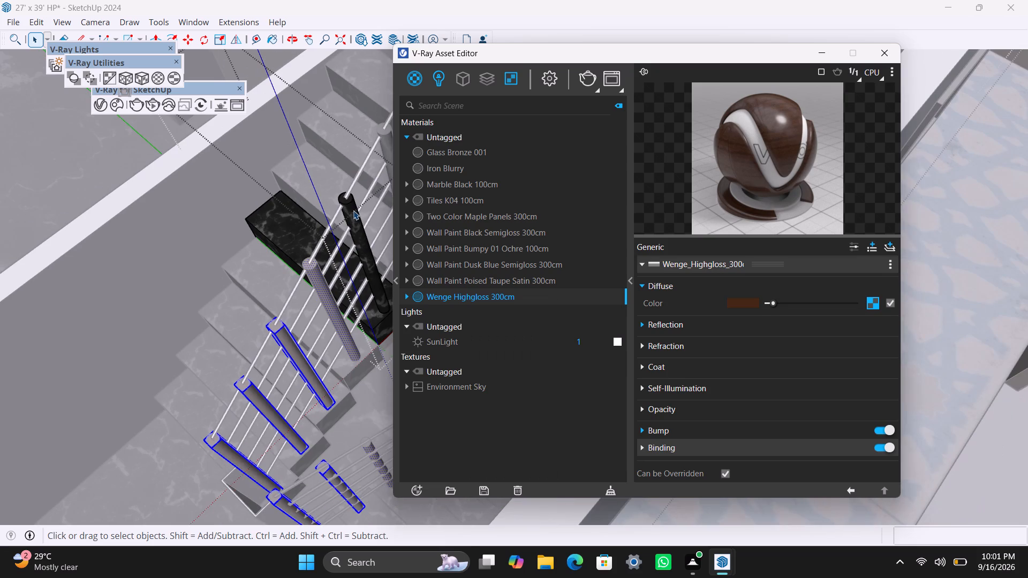
{"action": "left_click", "coordinate": [353, 210]}
{"action": "right_click", "coordinate": [481, 296]}
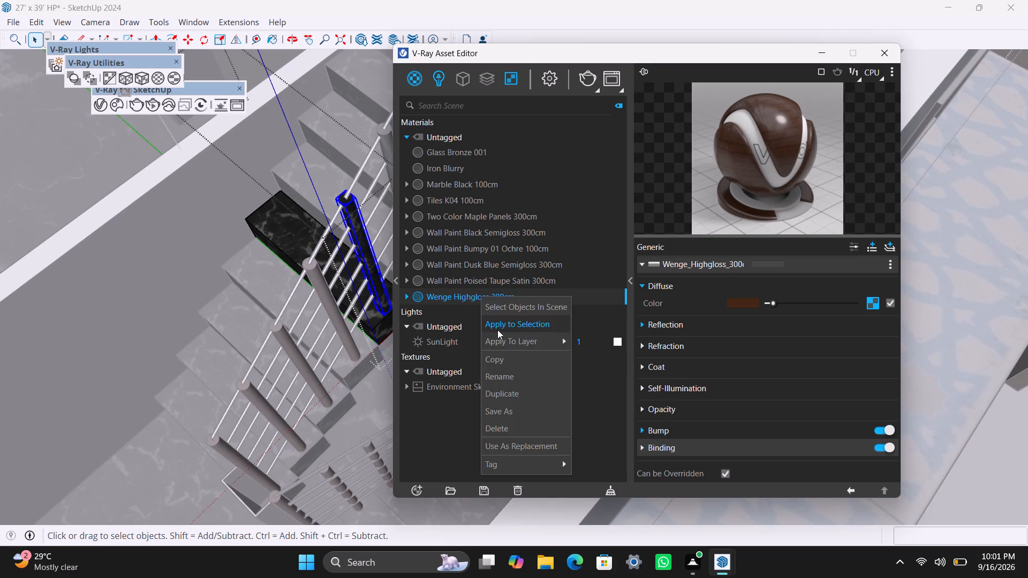
{"action": "left_click", "coordinate": [497, 330]}
Apply the Wenge Highgloss 300cm material to the next black marble railing post, two below the white top post.
{"action": "scroll", "coordinate": [383, 248], "scroll_direction": "down", "scroll_amount": 4}
{"action": "middle_click_drag", "start_coordinate": [345, 250], "coordinate": [294, 348]}
{"action": "scroll", "coordinate": [337, 316], "scroll_direction": "up", "scroll_amount": 3}
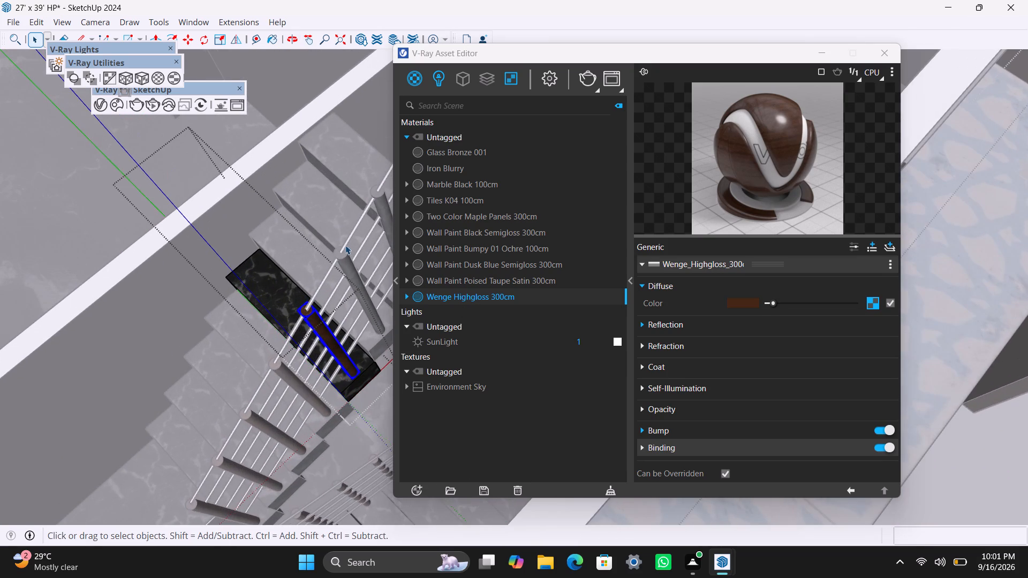
{"action": "scroll", "coordinate": [345, 245], "scroll_direction": "up", "scroll_amount": 3}
{"action": "double_click", "coordinate": [345, 265]}
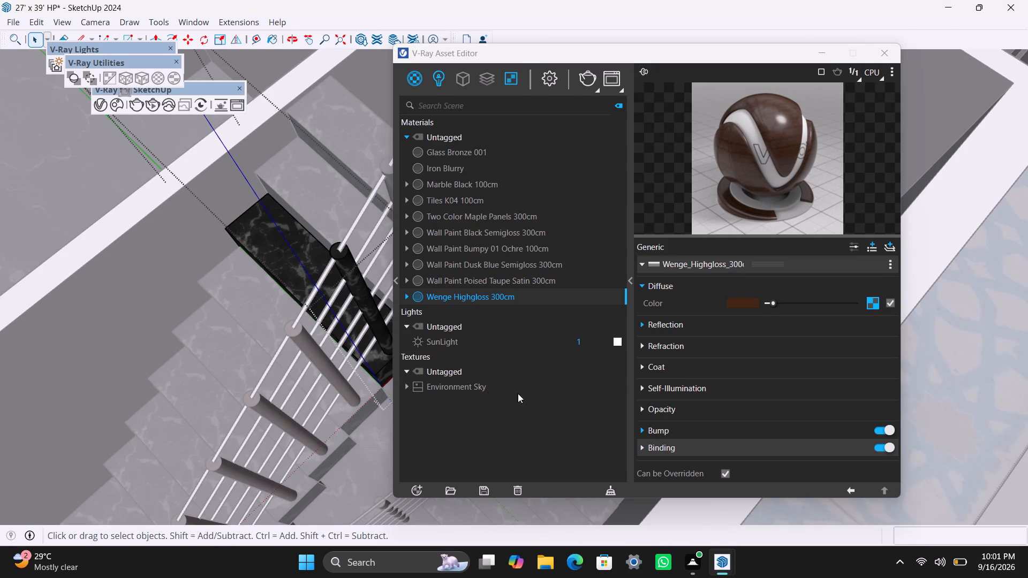
{"action": "double_click", "coordinate": [345, 258]}
{"action": "left_click", "coordinate": [344, 257]}
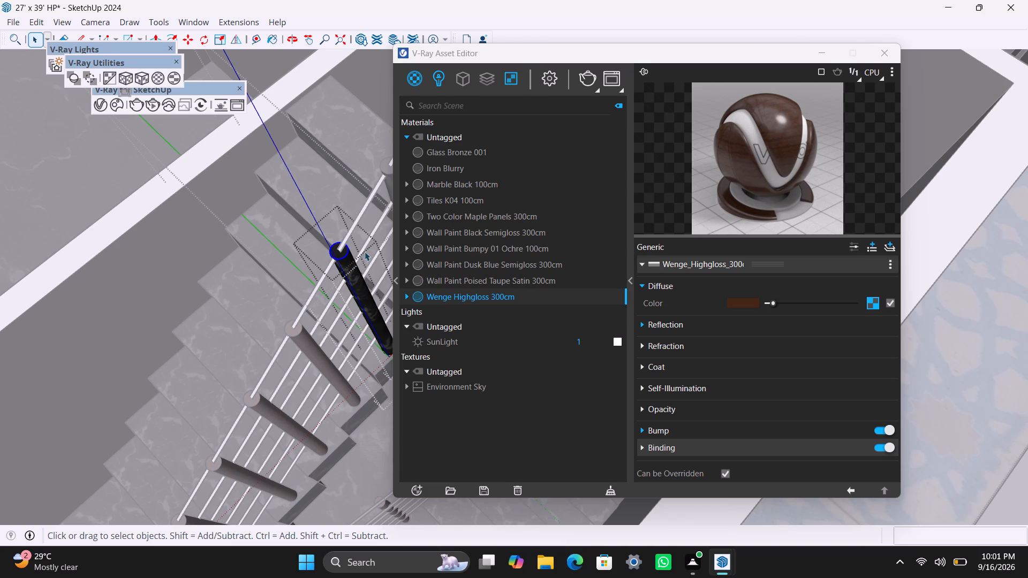
{"action": "left_click", "coordinate": [142, 144]}
{"action": "left_click", "coordinate": [337, 252]}
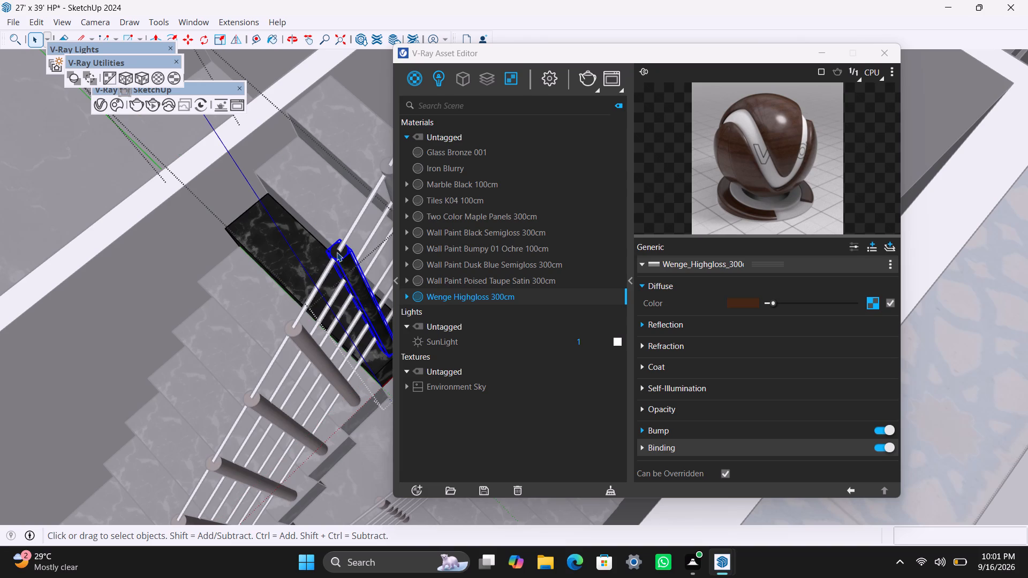
{"action": "right_click", "coordinate": [462, 301]}
{"action": "left_click", "coordinate": [494, 328]}
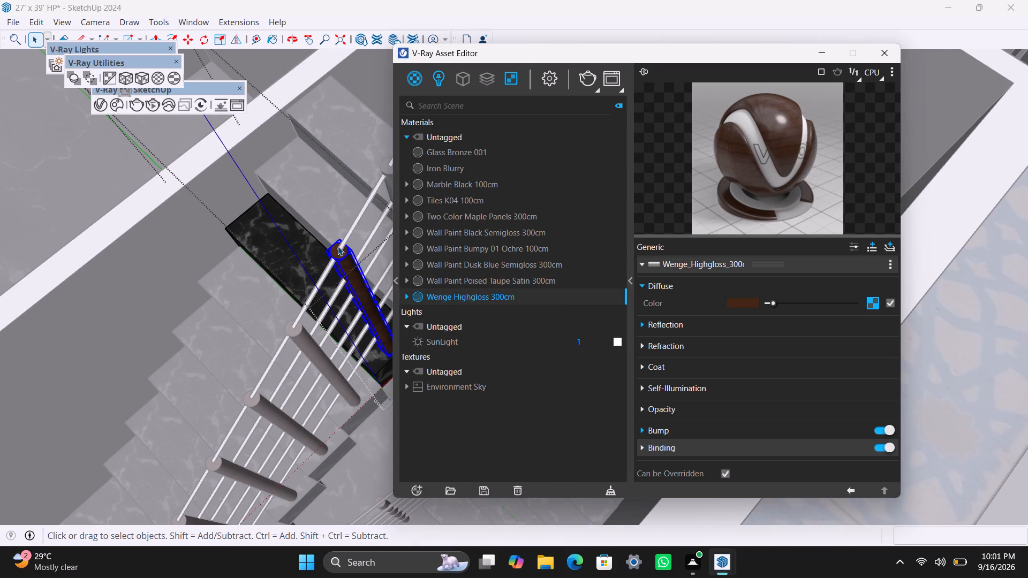
Apply the Wenge Highgloss 300cm material to the last black marble railing post, directly below the white top post.
{"action": "scroll", "coordinate": [338, 246], "scroll_direction": "down", "scroll_amount": 3}
{"action": "middle_click_drag", "start_coordinate": [336, 260], "coordinate": [291, 361], "text": "shift"}
{"action": "scroll", "coordinate": [299, 346], "scroll_direction": "up", "scroll_amount": 1}
{"action": "left_click", "coordinate": [335, 289]}
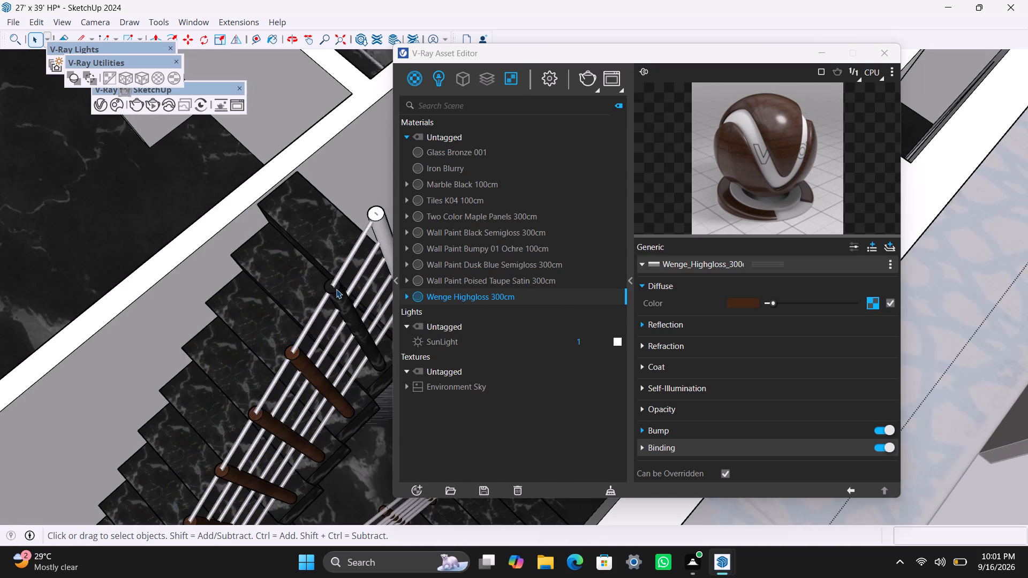
{"action": "double_click", "coordinate": [336, 289]}
{"action": "left_click", "coordinate": [336, 289]}
{"action": "right_click", "coordinate": [500, 302]}
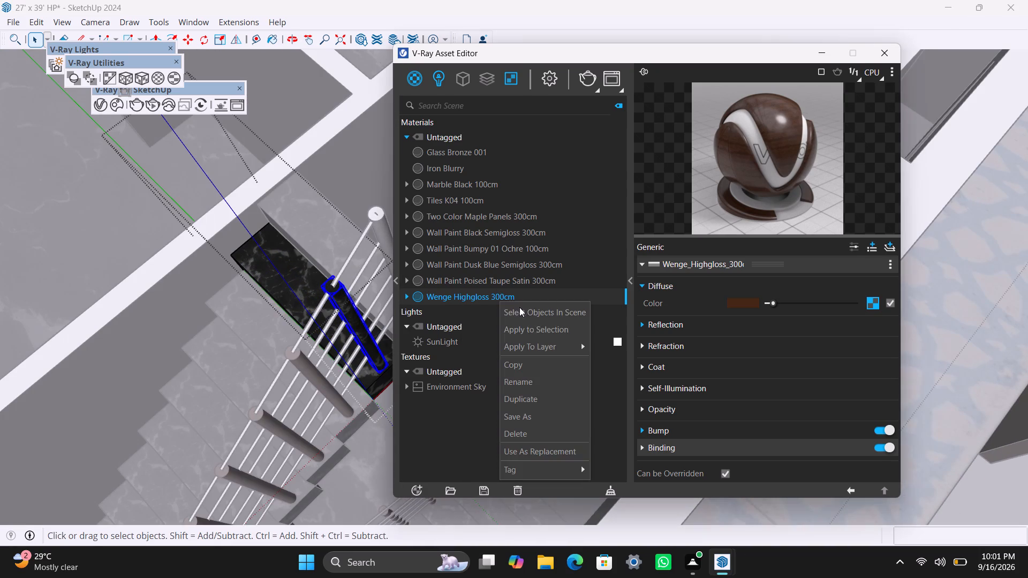
{"action": "left_click", "coordinate": [533, 322]}
Apply the Wenge Highgloss 300cm material to the white post at the top end of the upper flight's railing.
{"action": "left_click", "coordinate": [377, 222]}
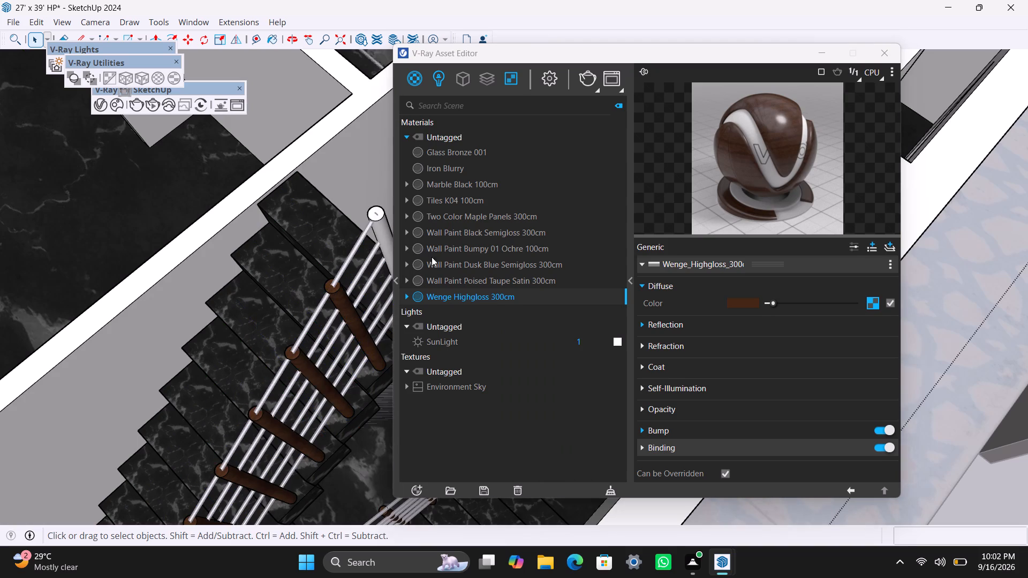
{"action": "left_click", "coordinate": [375, 214]}
{"action": "double_click", "coordinate": [375, 214]}
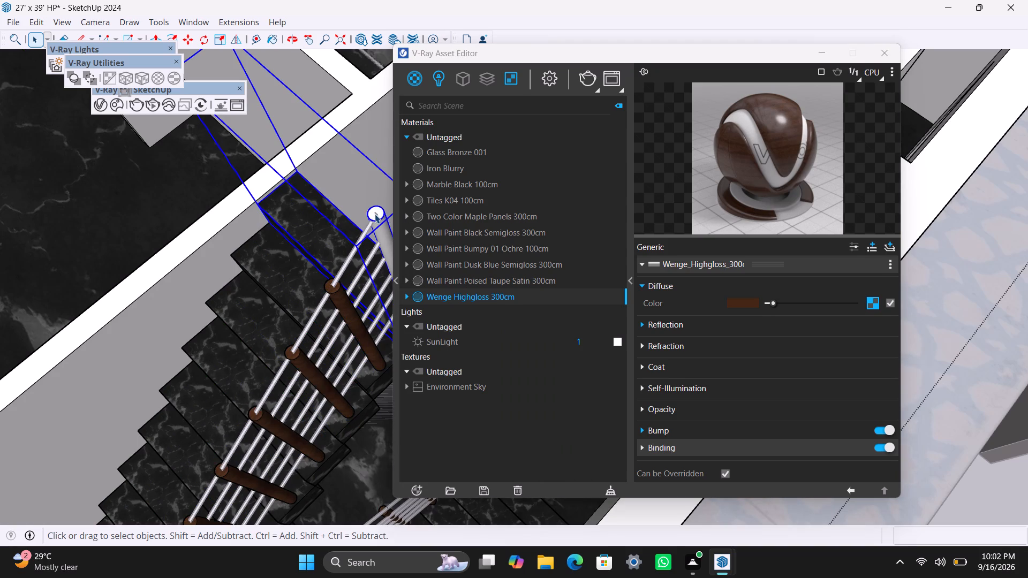
{"action": "left_click", "coordinate": [375, 216]}
{"action": "triple_click", "coordinate": [376, 216]}
{"action": "left_click", "coordinate": [376, 216]}
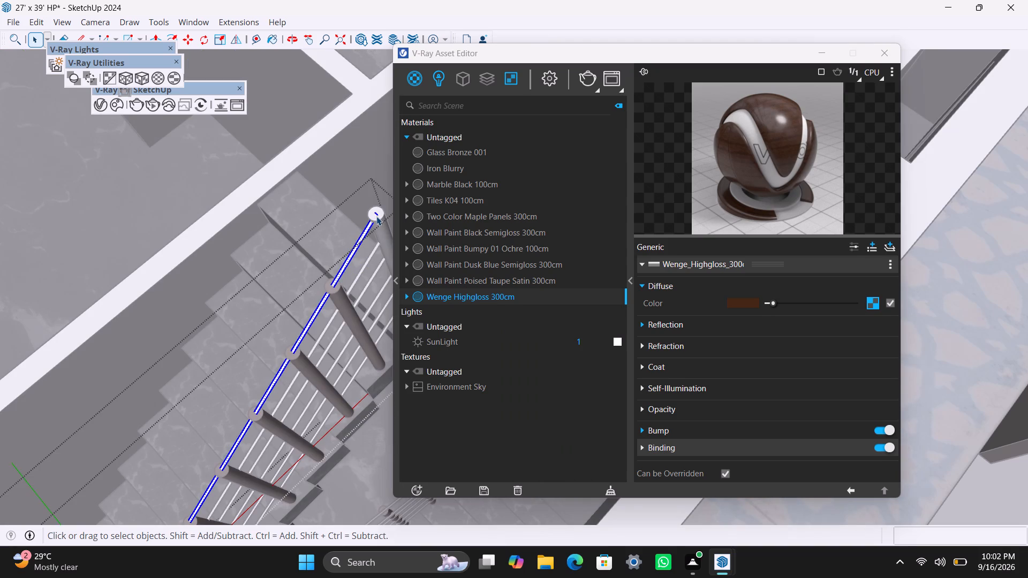
{"action": "triple_click", "coordinate": [378, 222]}
{"action": "left_click", "coordinate": [378, 224]}
{"action": "left_click", "coordinate": [380, 223]}
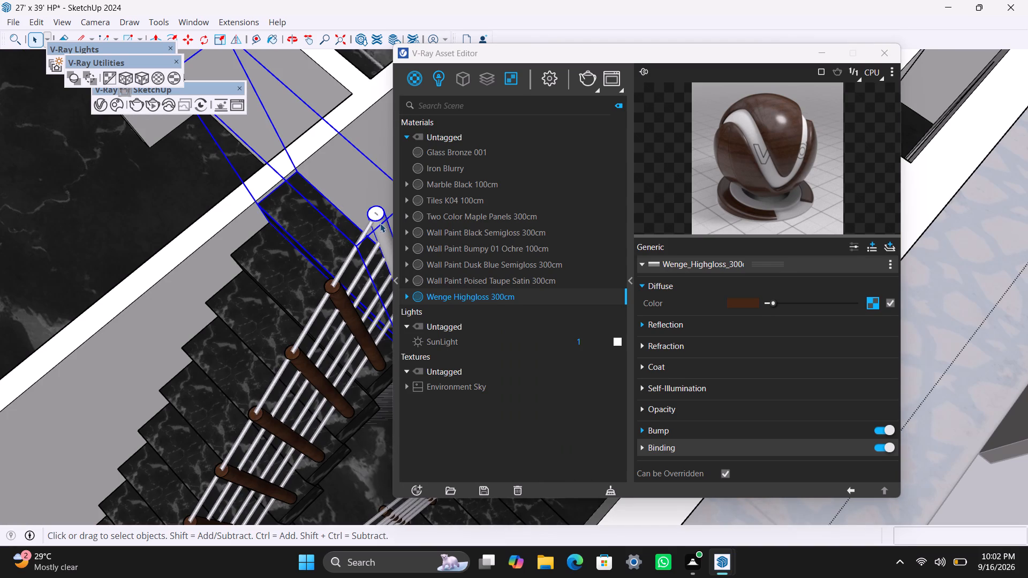
{"action": "triple_click", "coordinate": [384, 230]}
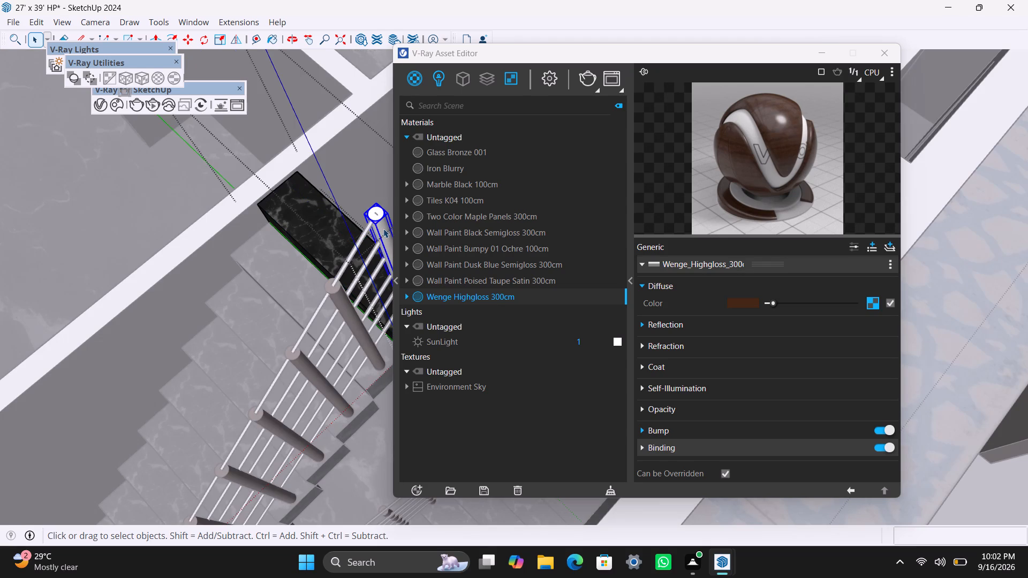
{"action": "right_click", "coordinate": [493, 293]}
{"action": "left_click", "coordinate": [511, 318]}
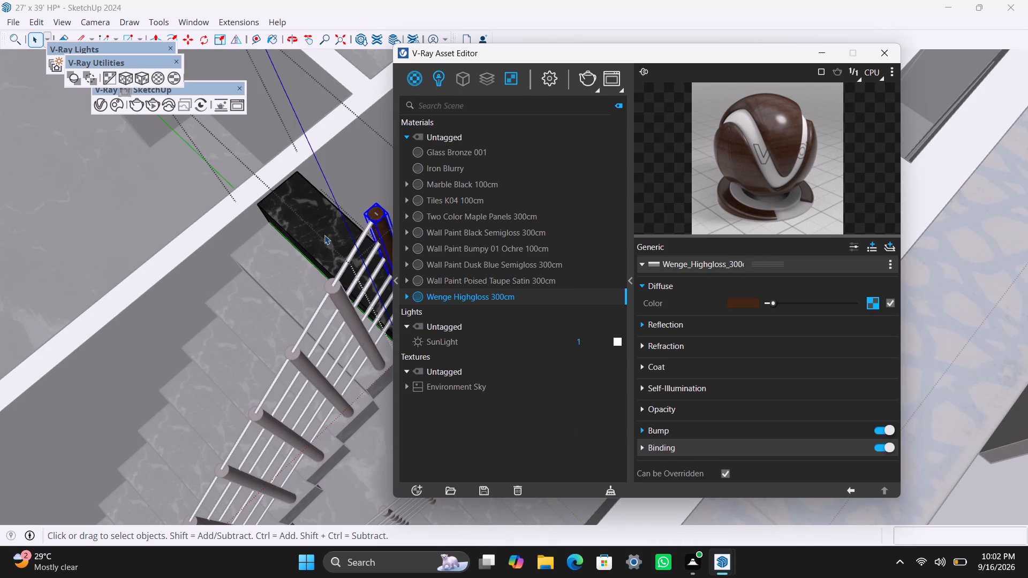
Examine the staircase's steps and both flights of railing posts from several angles.
{"action": "left_click", "coordinate": [356, 242]}
{"action": "left_click", "coordinate": [358, 245]}
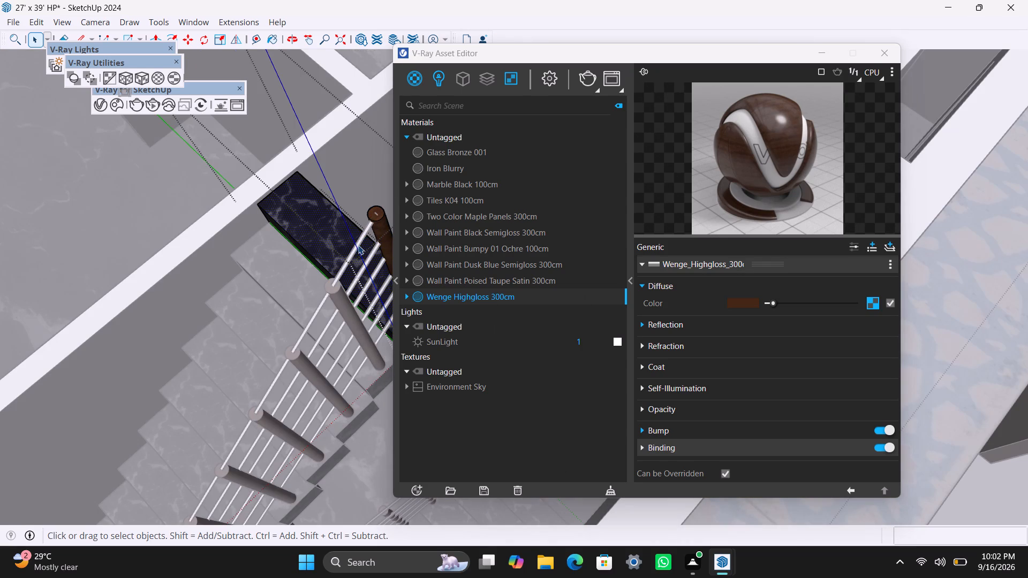
{"action": "left_click", "coordinate": [215, 174]}
{"action": "scroll", "coordinate": [187, 323], "scroll_direction": "down", "scroll_amount": 8}
{"action": "middle_click_drag", "start_coordinate": [186, 433], "coordinate": [230, 423]}
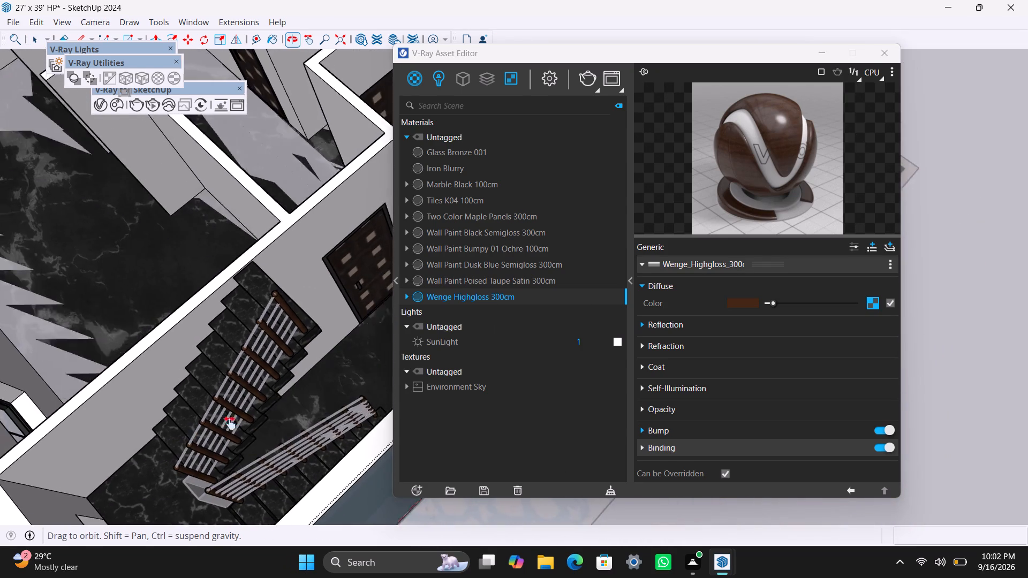
{"action": "middle_click_drag", "start_coordinate": [230, 423], "coordinate": [326, 308]}
{"action": "scroll", "coordinate": [274, 393], "scroll_direction": "up", "scroll_amount": 2}
{"action": "middle_click_drag", "start_coordinate": [279, 410], "coordinate": [382, 416]}
{"action": "scroll", "coordinate": [349, 387], "scroll_direction": "down", "scroll_amount": 8}
{"action": "middle_click_drag", "start_coordinate": [314, 427], "coordinate": [271, 428]}
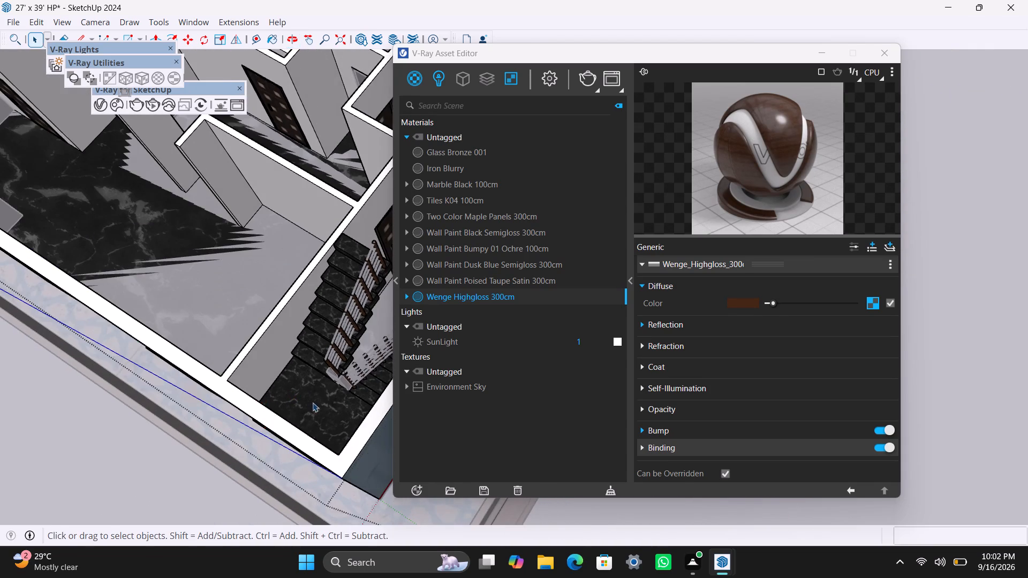
{"action": "scroll", "coordinate": [313, 402], "scroll_direction": "up", "scroll_amount": 10}
{"action": "scroll", "coordinate": [341, 387], "scroll_direction": "down", "scroll_amount": 15}
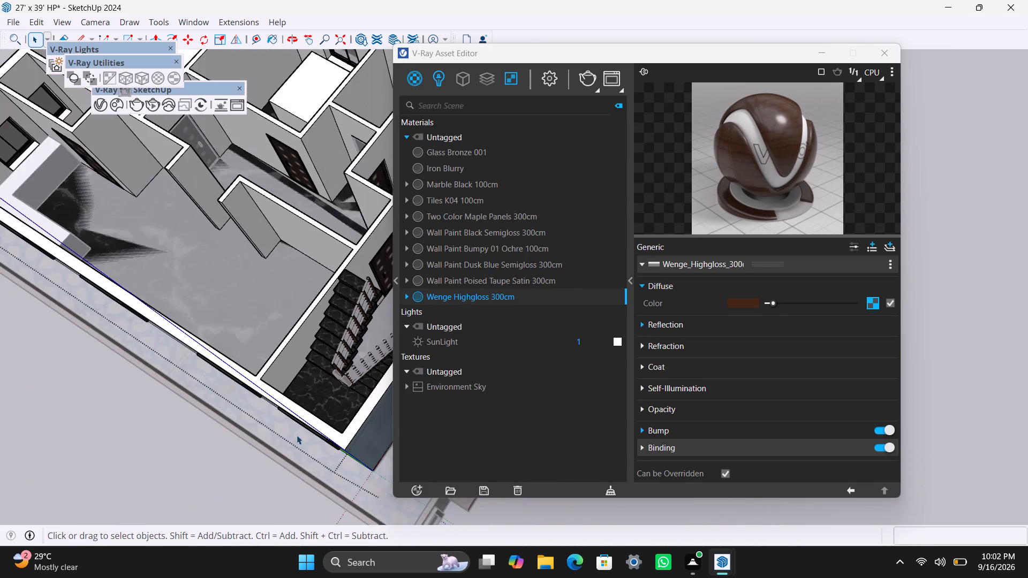
Close the open house group and unhide all hidden parts of the model.
{"action": "left_click", "coordinate": [159, 420]}
{"action": "scroll", "coordinate": [159, 420], "scroll_direction": "down", "scroll_amount": 1}
{"action": "left_click", "coordinate": [159, 435]}
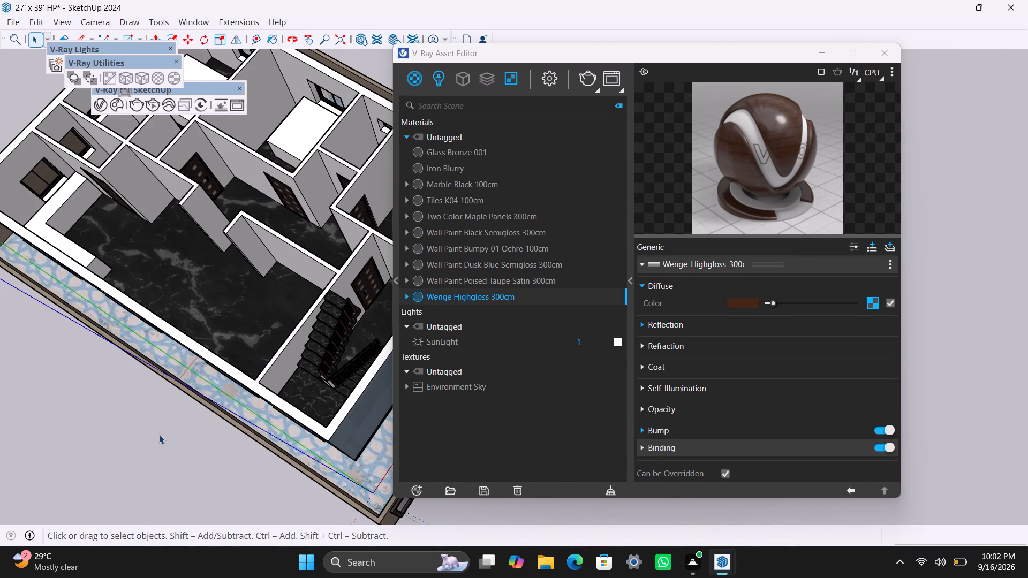
{"action": "scroll", "coordinate": [217, 401], "scroll_direction": "down", "scroll_amount": 4}
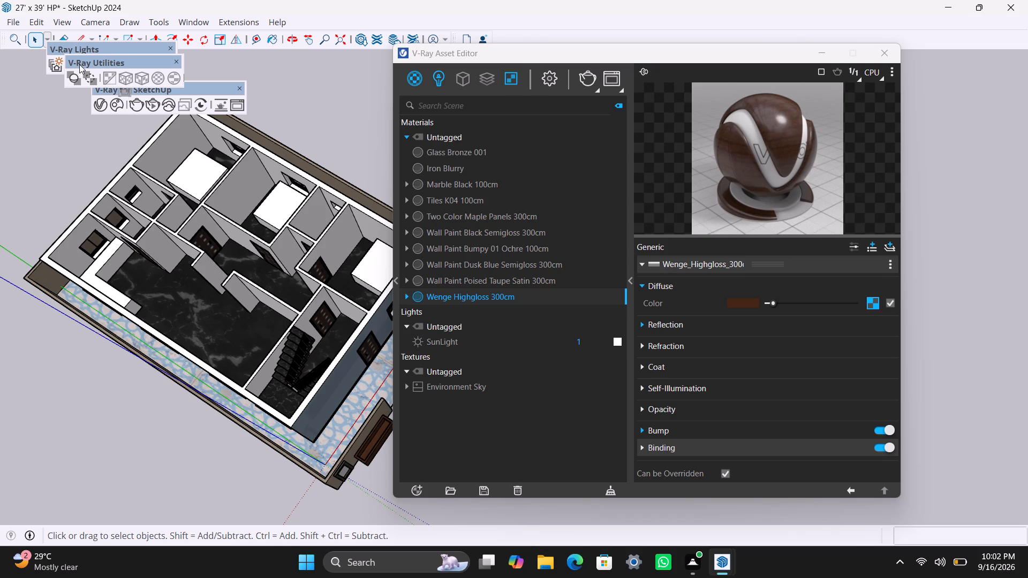
{"action": "right_click", "coordinate": [38, 21]}
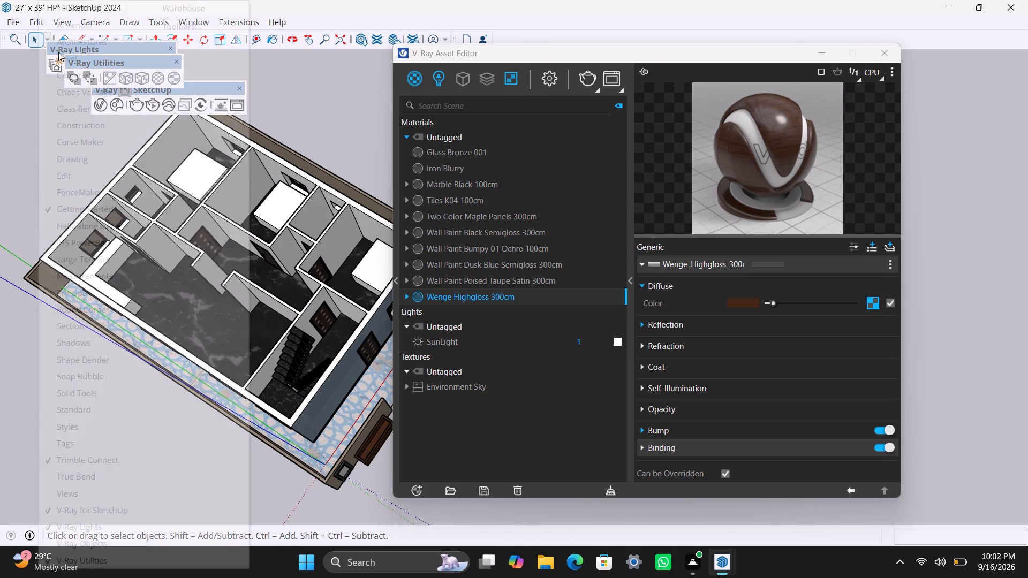
{"action": "left_click", "coordinate": [23, 88]}
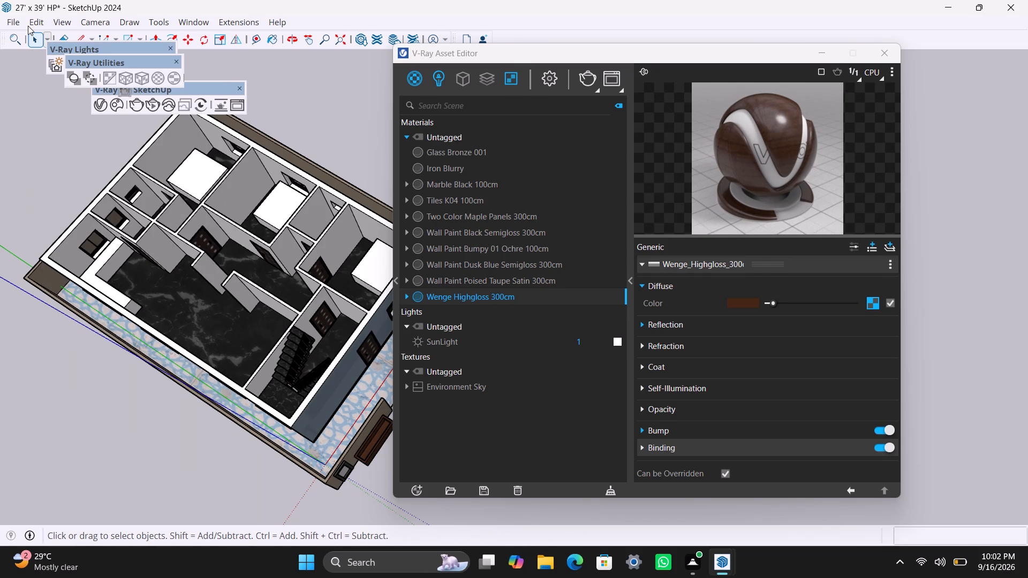
{"action": "left_click", "coordinate": [28, 26]}
{"action": "left_click", "coordinate": [66, 243]}
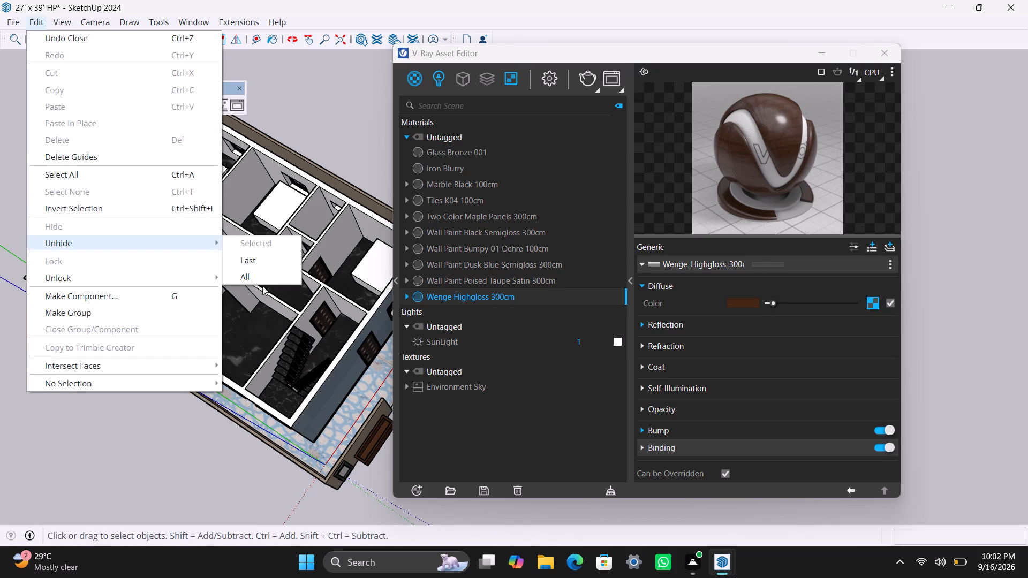
{"action": "left_click", "coordinate": [263, 282]}
Examine the complete house from above and from its front elevation, including the roof, fins and boundary wall.
{"action": "left_click", "coordinate": [231, 495]}
{"action": "scroll", "coordinate": [225, 469], "scroll_direction": "down", "scroll_amount": 3}
{"action": "middle_click_drag", "start_coordinate": [224, 464], "coordinate": [27, 292]}
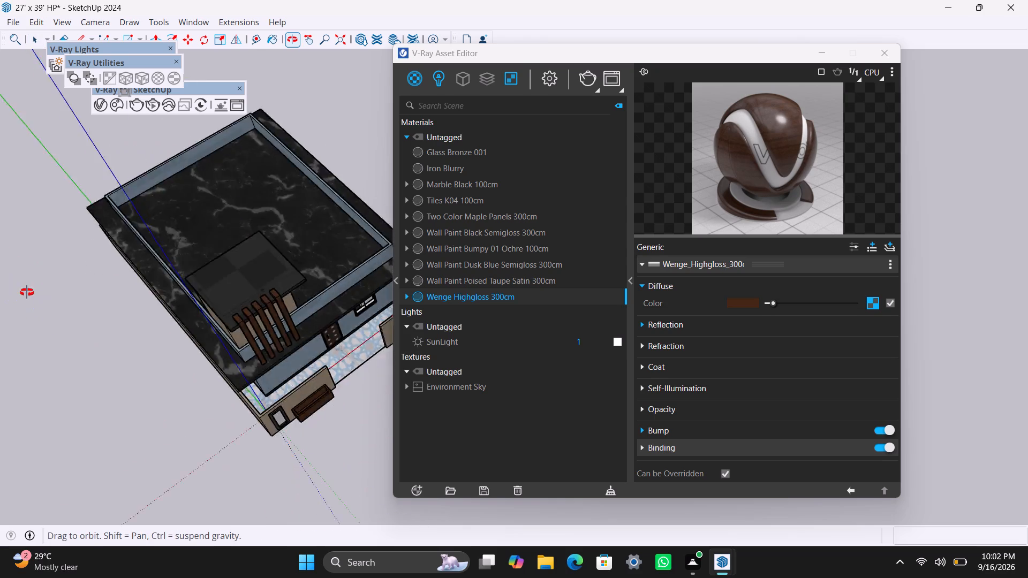
{"action": "middle_click_drag", "start_coordinate": [27, 292], "coordinate": [1, 189]}
{"action": "scroll", "coordinate": [274, 302], "scroll_direction": "down", "scroll_amount": 4}
{"action": "middle_click_drag", "start_coordinate": [296, 367], "coordinate": [221, 469]}
{"action": "scroll", "coordinate": [237, 461], "scroll_direction": "up", "scroll_amount": 2}
{"action": "middle_click_drag", "start_coordinate": [142, 454], "coordinate": [100, 360]}
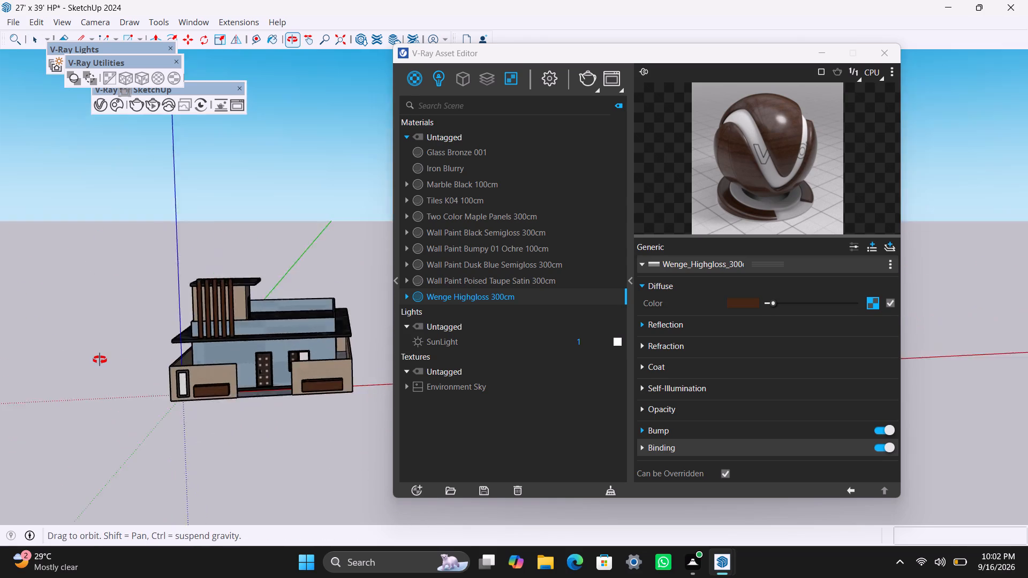
{"action": "middle_click_drag", "start_coordinate": [100, 360], "coordinate": [113, 367]}
{"action": "scroll", "coordinate": [261, 389], "scroll_direction": "up", "scroll_amount": 3}
{"action": "middle_click_drag", "start_coordinate": [246, 391], "coordinate": [313, 391], "text": "shift"}
{"action": "scroll", "coordinate": [304, 393], "scroll_direction": "up", "scroll_amount": 3}
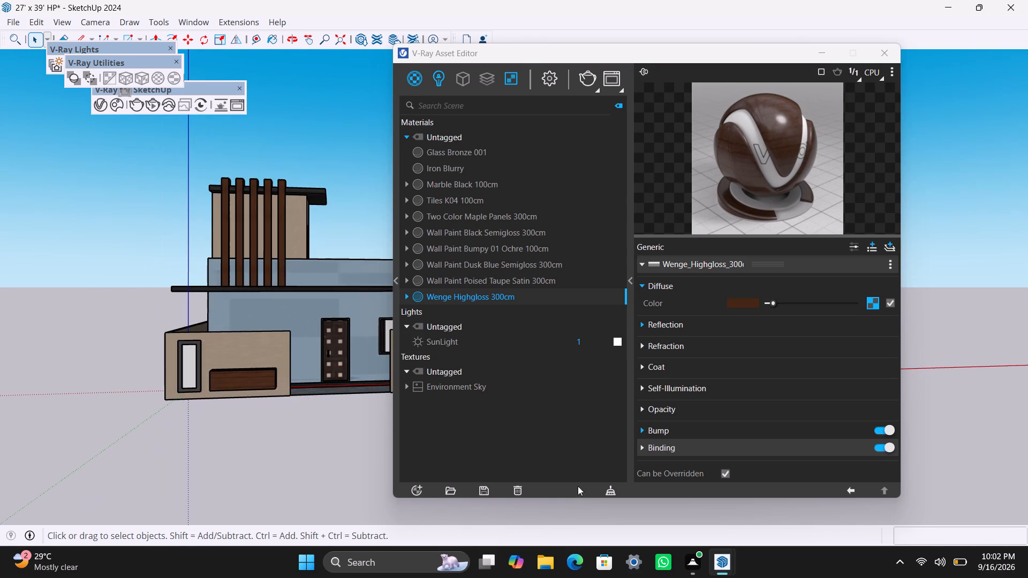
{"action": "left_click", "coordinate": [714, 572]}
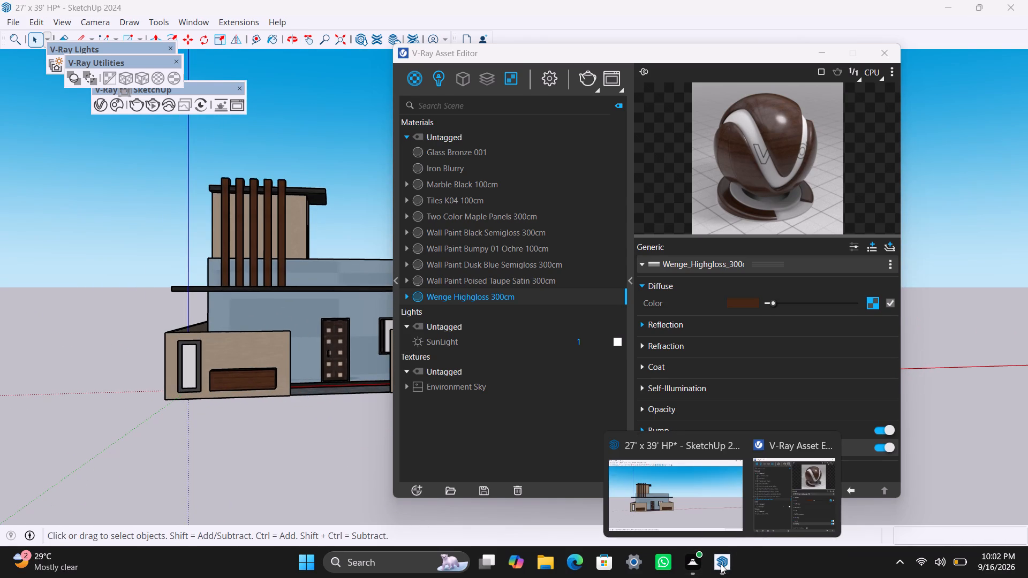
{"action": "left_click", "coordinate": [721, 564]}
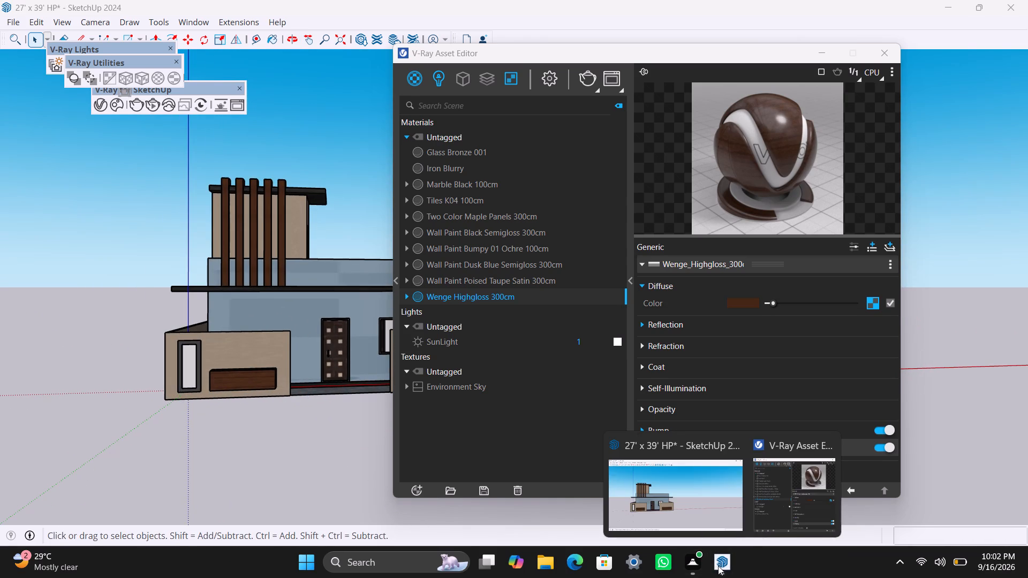
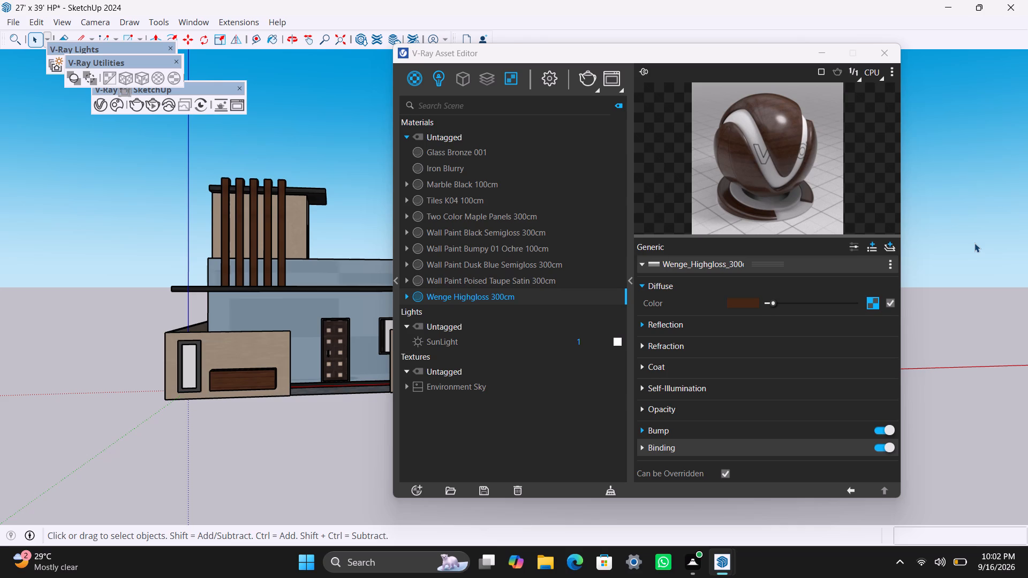
Open the Chaos Cosmos browser and filter the downloaded assets to 3D Models.
{"action": "scroll", "coordinate": [203, 409], "scroll_direction": "down", "scroll_amount": 4}
{"action": "scroll", "coordinate": [208, 423], "scroll_direction": "up", "scroll_amount": 4}
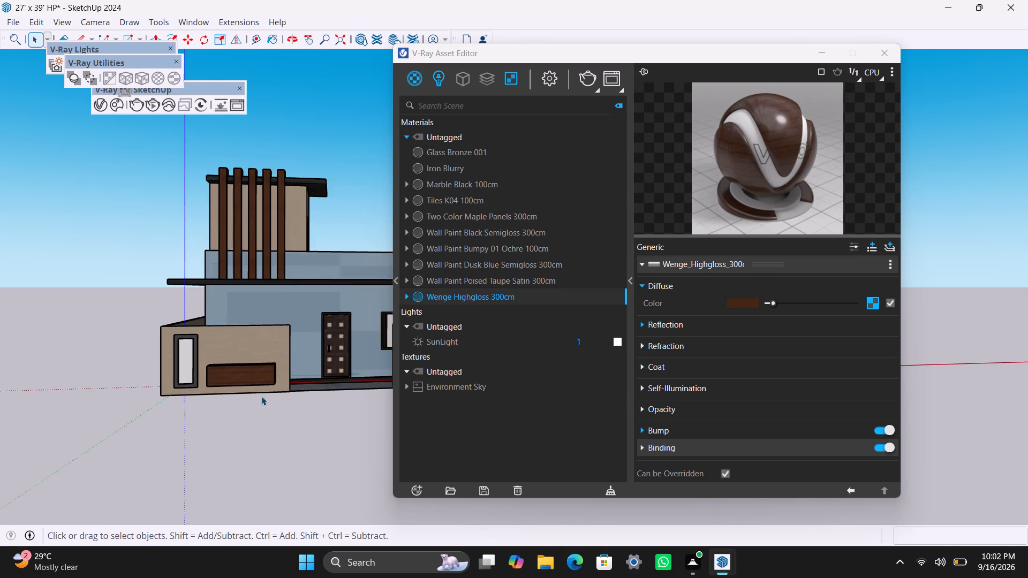
{"action": "scroll", "coordinate": [262, 396], "scroll_direction": "up", "scroll_amount": 2}
{"action": "middle_click_drag", "start_coordinate": [277, 383], "coordinate": [282, 404], "text": "shift"}
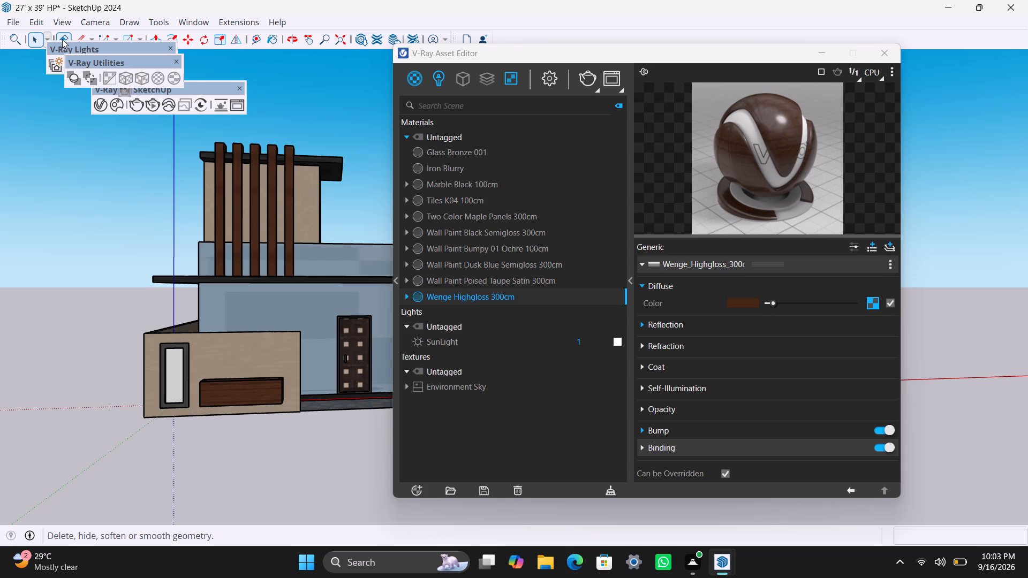
{"action": "left_click", "coordinate": [118, 105]}
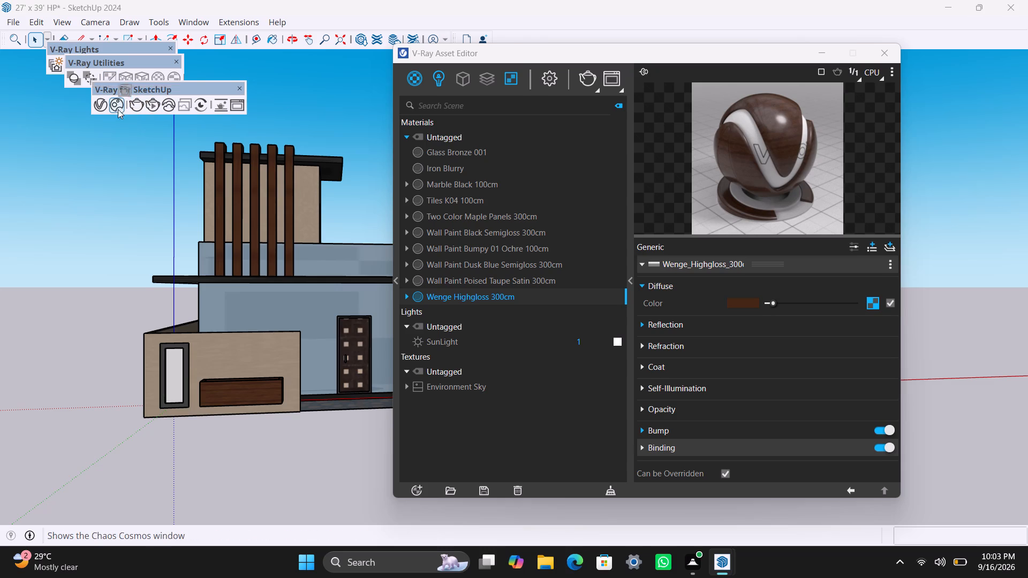
{"action": "left_click", "coordinate": [284, 59]}
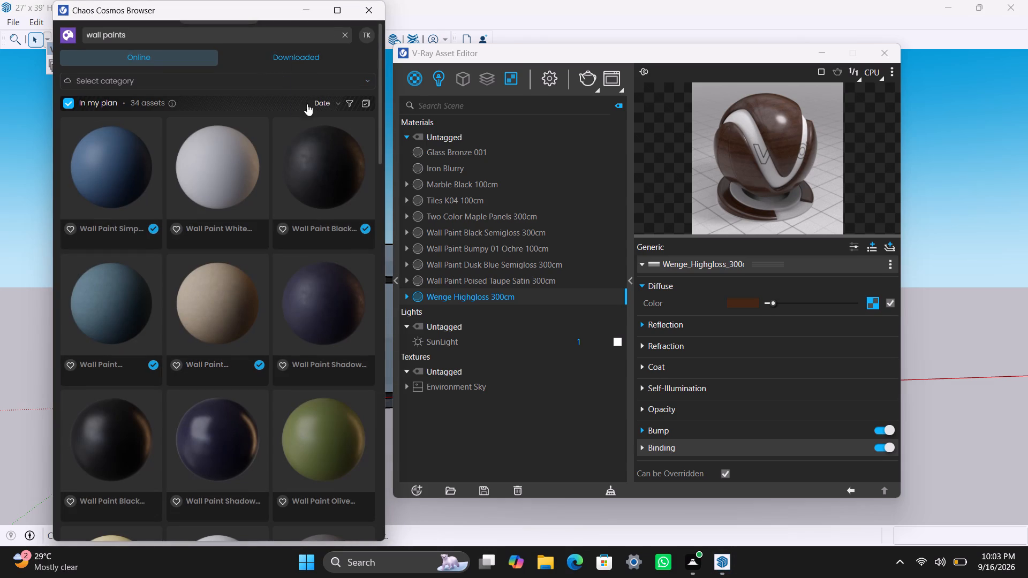
{"action": "left_click", "coordinate": [360, 81]}
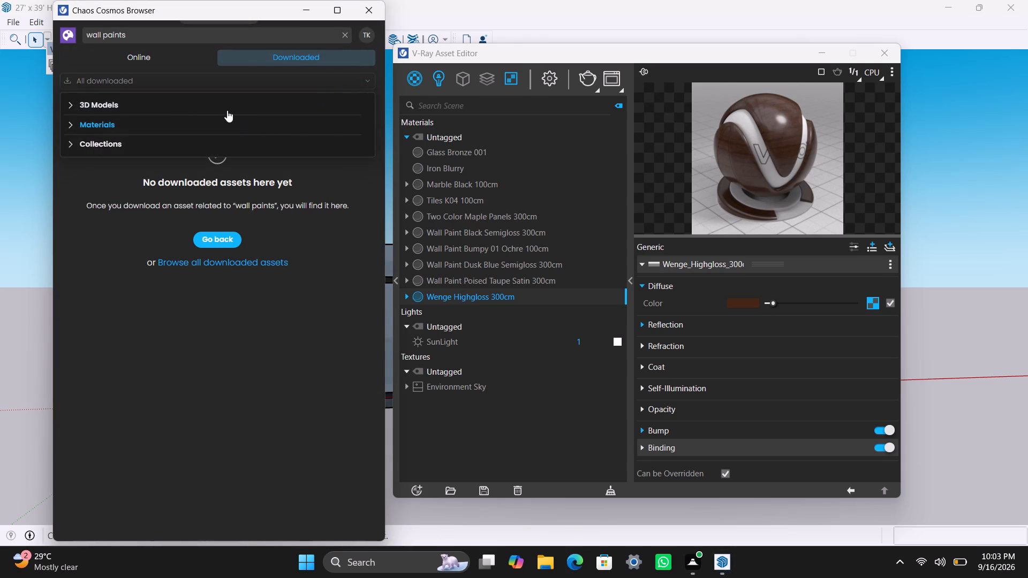
{"action": "left_click", "coordinate": [223, 107]}
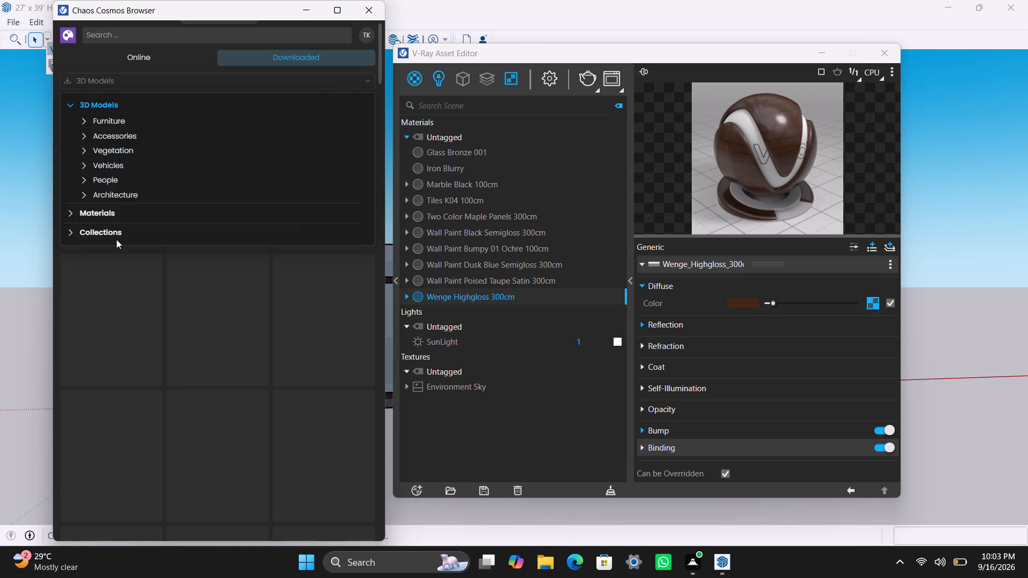
{"action": "left_click", "coordinate": [72, 104]}
Find the white-flowering Rubus caesius 001 plant among the downloaded models and import it into the scene.
{"action": "scroll", "coordinate": [217, 363], "scroll_direction": "down", "scroll_amount": 3}
{"action": "scroll", "coordinate": [230, 414], "scroll_direction": "down", "scroll_amount": 2}
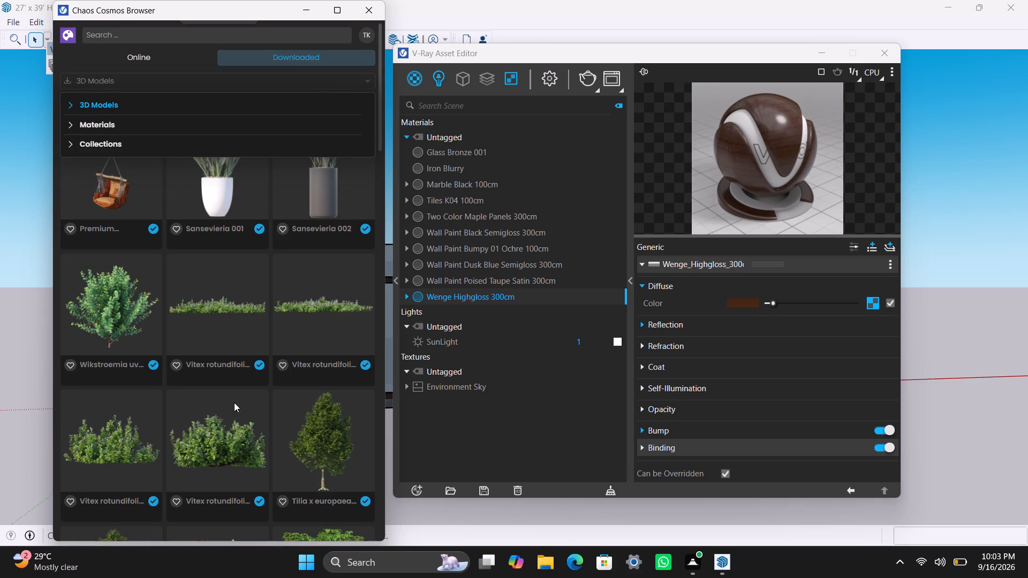
{"action": "left_click_drag", "start_coordinate": [380, 145], "coordinate": [380, 220]}
{"action": "left_click_drag", "start_coordinate": [382, 133], "coordinate": [388, 251]}
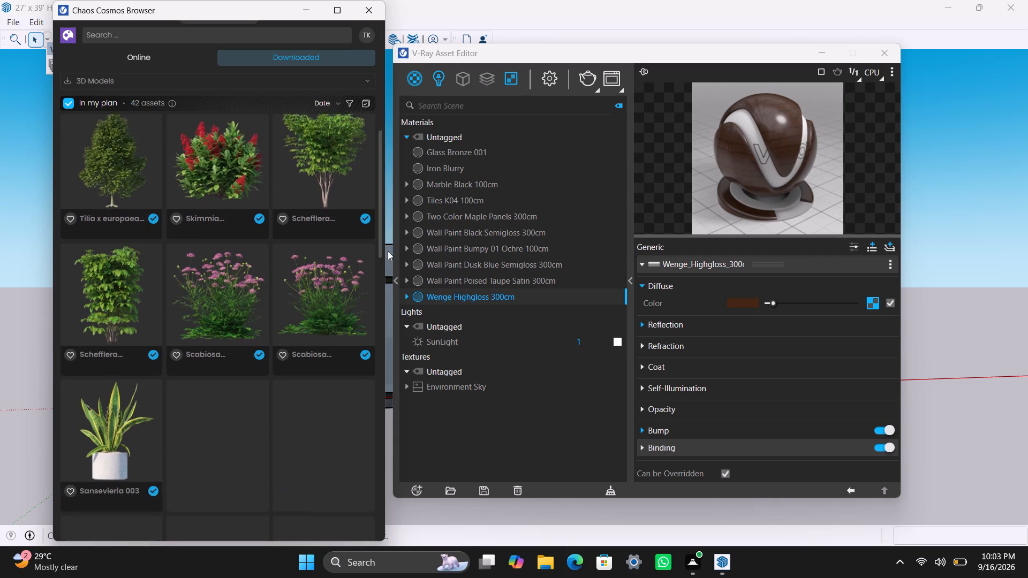
{"action": "left_click_drag", "start_coordinate": [388, 251], "coordinate": [400, 230]}
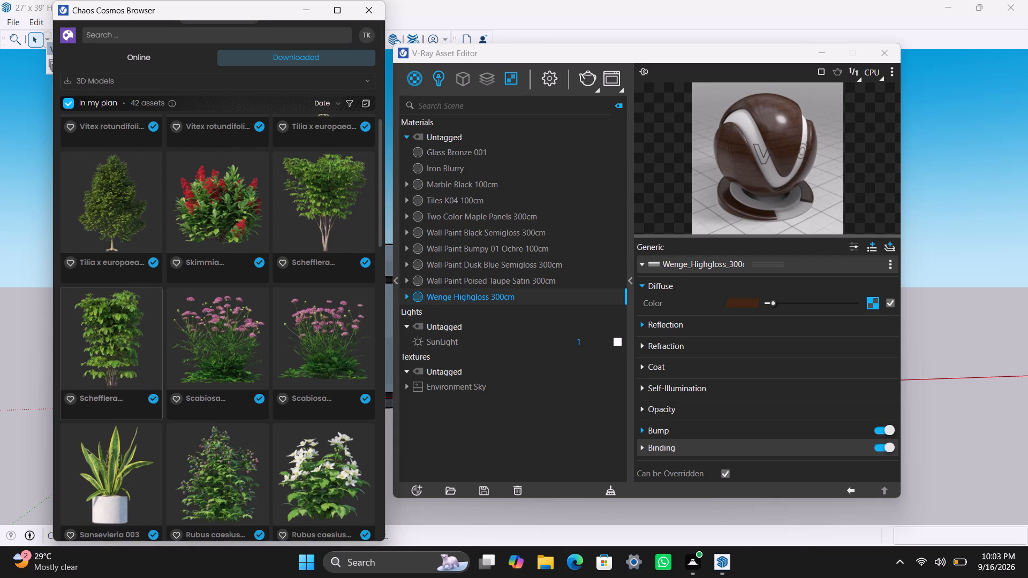
{"action": "scroll", "coordinate": [218, 432], "scroll_direction": "down", "scroll_amount": 3}
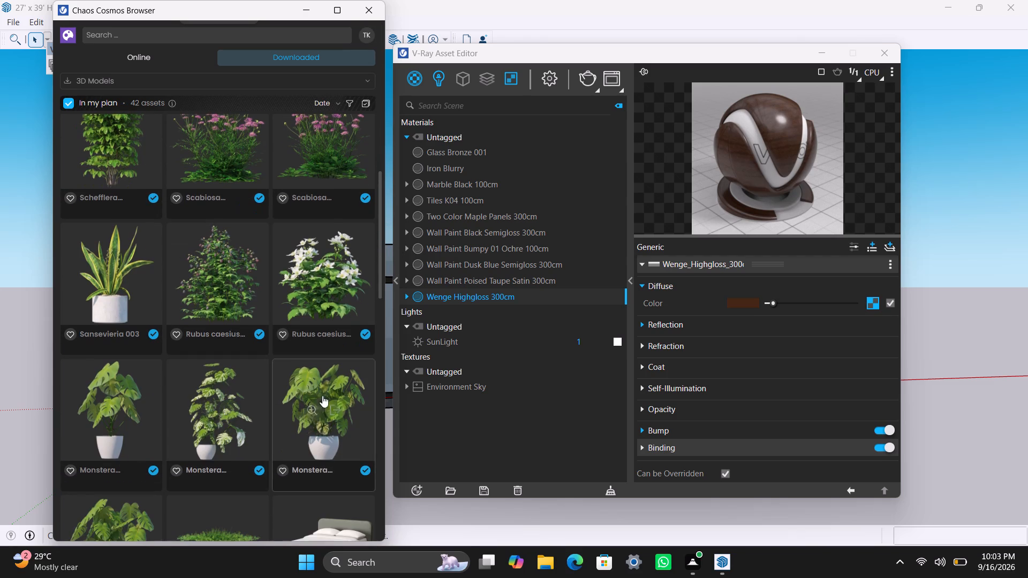
{"action": "left_click", "coordinate": [337, 279]}
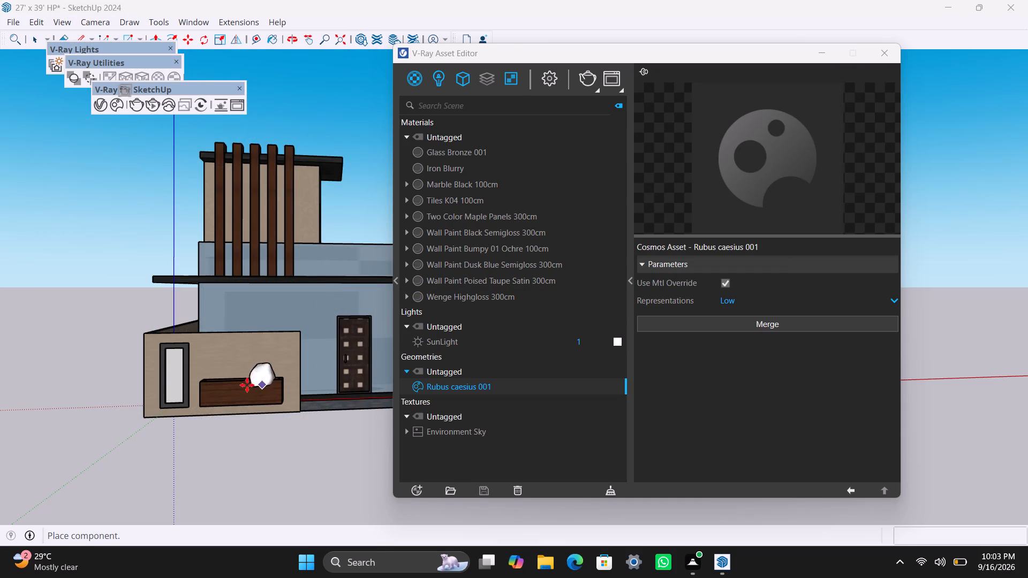
Place two Rubus caesius 001 plants, spaced apart, in the wooden planter beside the boundary wall's narrow framed opening.
{"action": "scroll", "coordinate": [223, 385], "scroll_direction": "up", "scroll_amount": 2}
{"action": "middle_click_drag", "start_coordinate": [220, 385], "coordinate": [203, 460]}
{"action": "scroll", "coordinate": [208, 425], "scroll_direction": "up", "scroll_amount": 4}
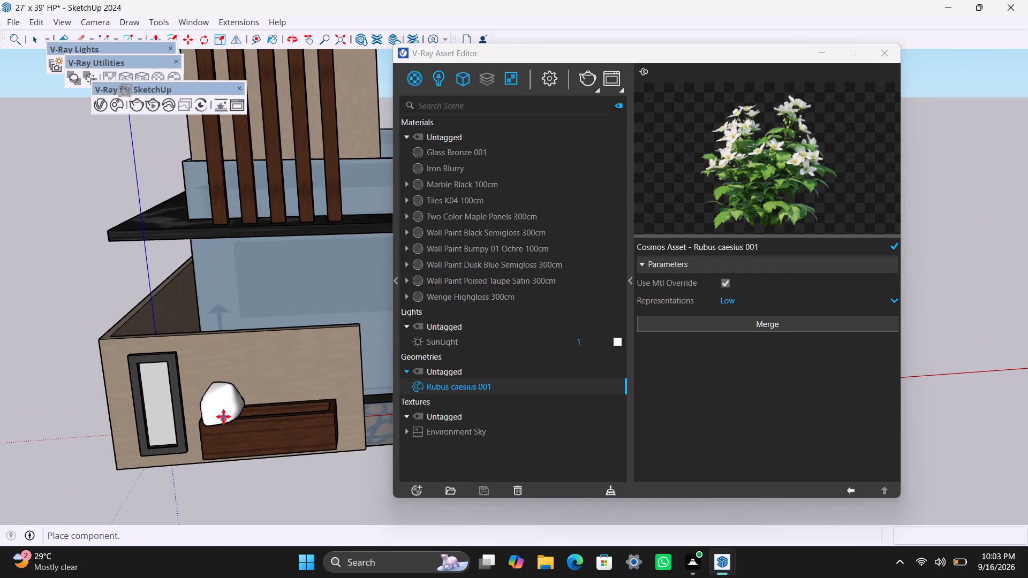
{"action": "middle_click_drag", "start_coordinate": [224, 422], "coordinate": [222, 497]}
{"action": "scroll", "coordinate": [248, 466], "scroll_direction": "up", "scroll_amount": 6}
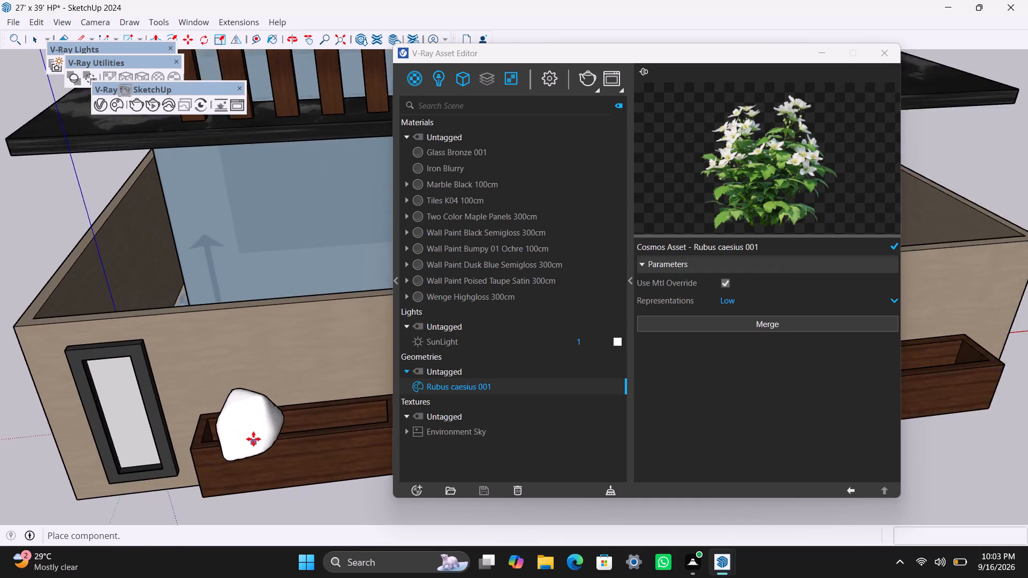
{"action": "scroll", "coordinate": [253, 439], "scroll_direction": "up", "scroll_amount": 5}
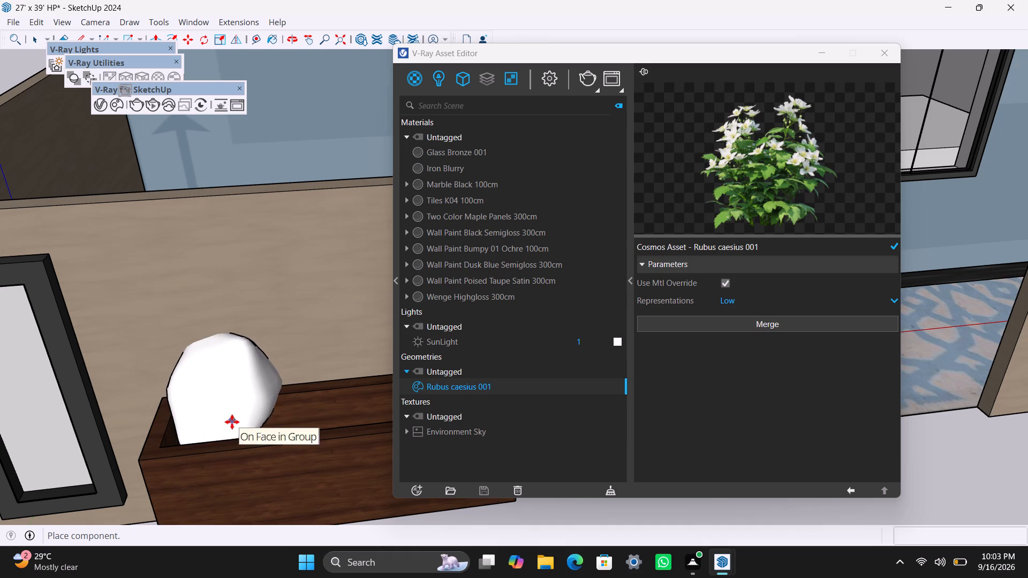
{"action": "left_click", "coordinate": [225, 432]}
{"action": "scroll", "coordinate": [304, 423], "scroll_direction": "down", "scroll_amount": 3}
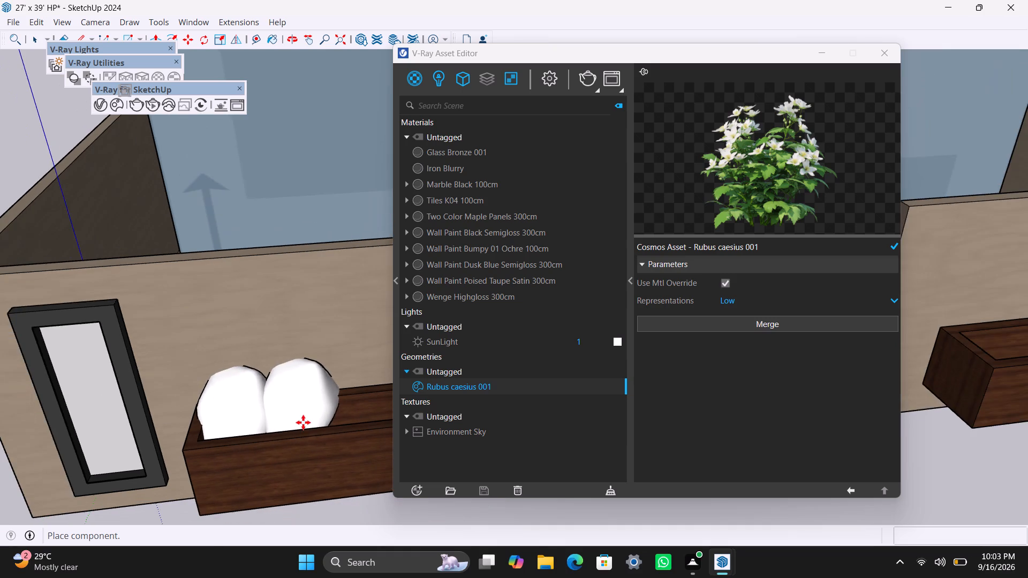
{"action": "middle_click_drag", "start_coordinate": [303, 422], "coordinate": [190, 428], "text": "shift"}
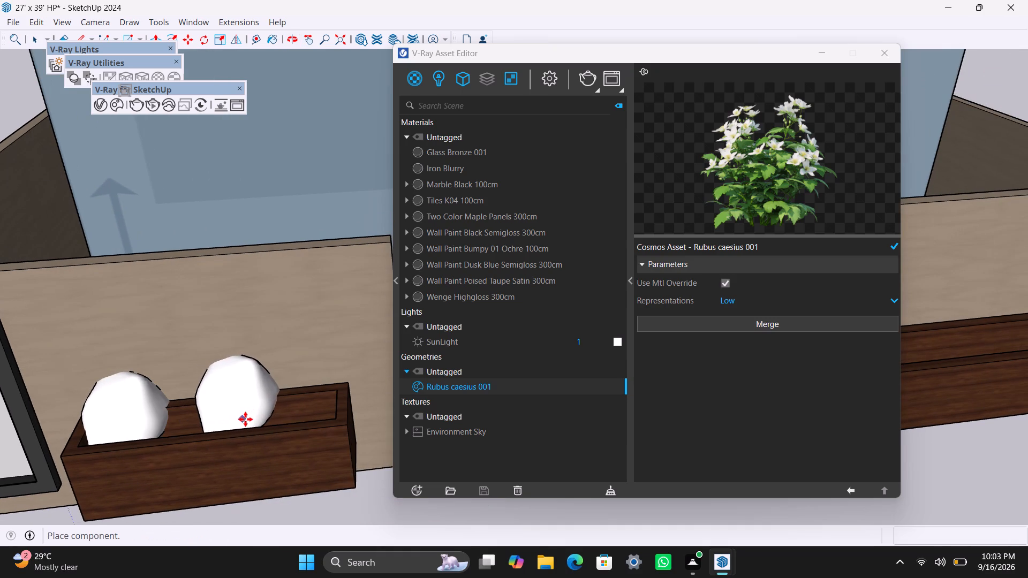
{"action": "left_click", "coordinate": [248, 420]}
Place two Rubus caesius 001 plants side by side at the door-side end of the other front boundary wall planter.
{"action": "scroll", "coordinate": [249, 424], "scroll_direction": "down", "scroll_amount": 7}
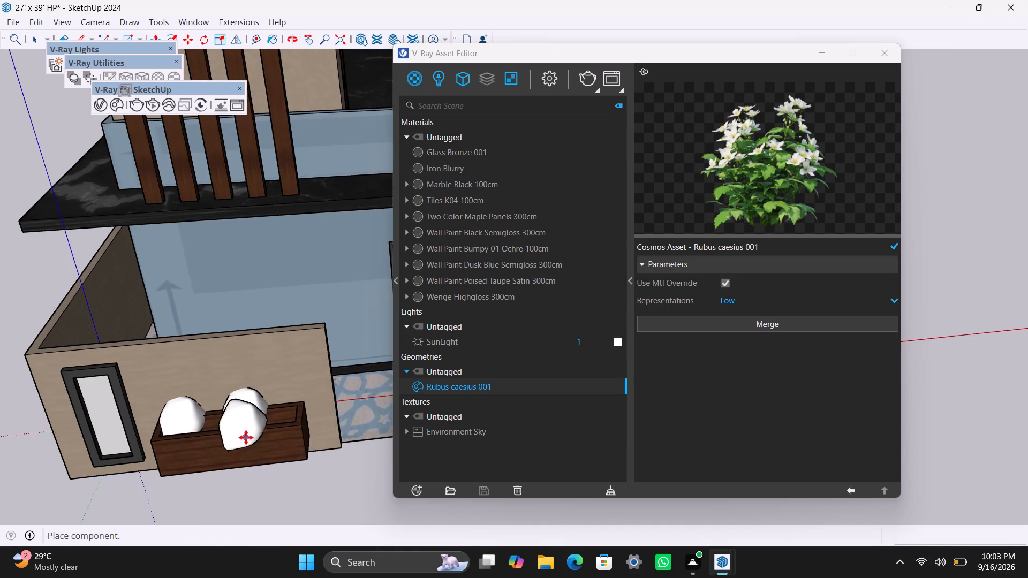
{"action": "middle_click_drag", "start_coordinate": [246, 437], "coordinate": [0, 422], "text": "shift"}
{"action": "scroll", "coordinate": [333, 419], "scroll_direction": "down", "scroll_amount": 4}
{"action": "middle_click_drag", "start_coordinate": [320, 427], "coordinate": [145, 459]}
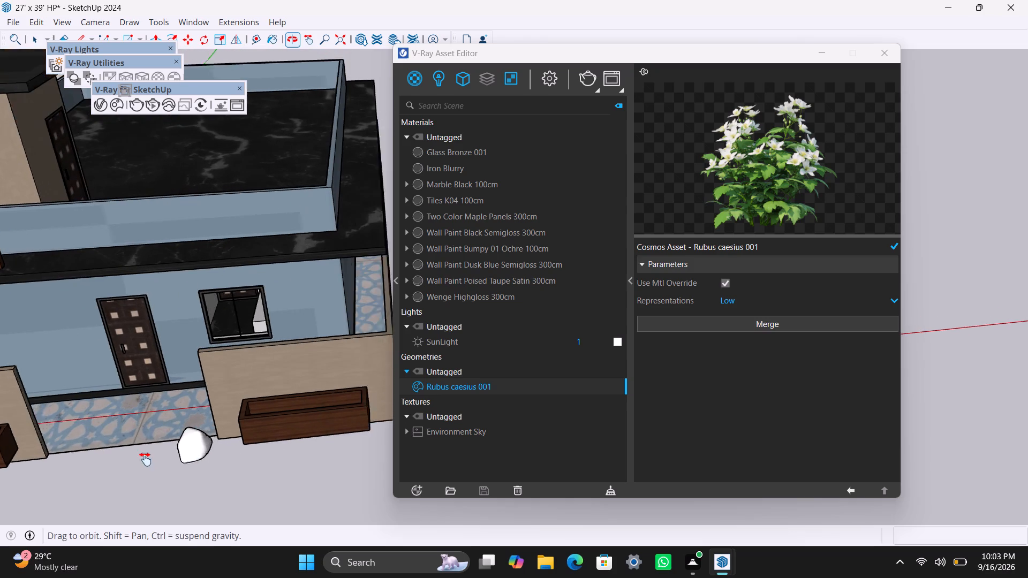
{"action": "middle_click_drag", "start_coordinate": [145, 459], "coordinate": [142, 459]}
{"action": "scroll", "coordinate": [201, 413], "scroll_direction": "up", "scroll_amount": 3}
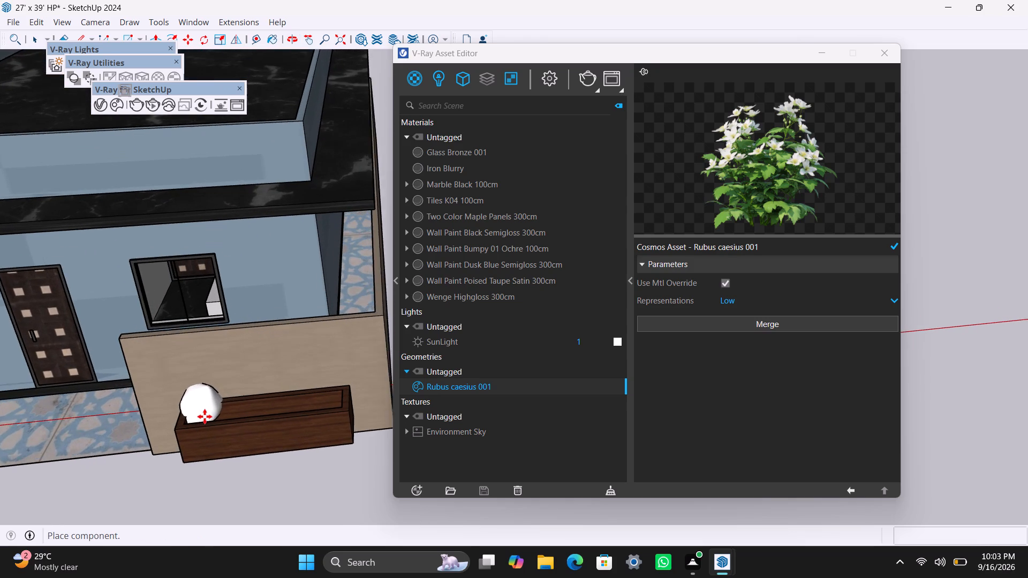
{"action": "scroll", "coordinate": [205, 416], "scroll_direction": "up", "scroll_amount": 1}
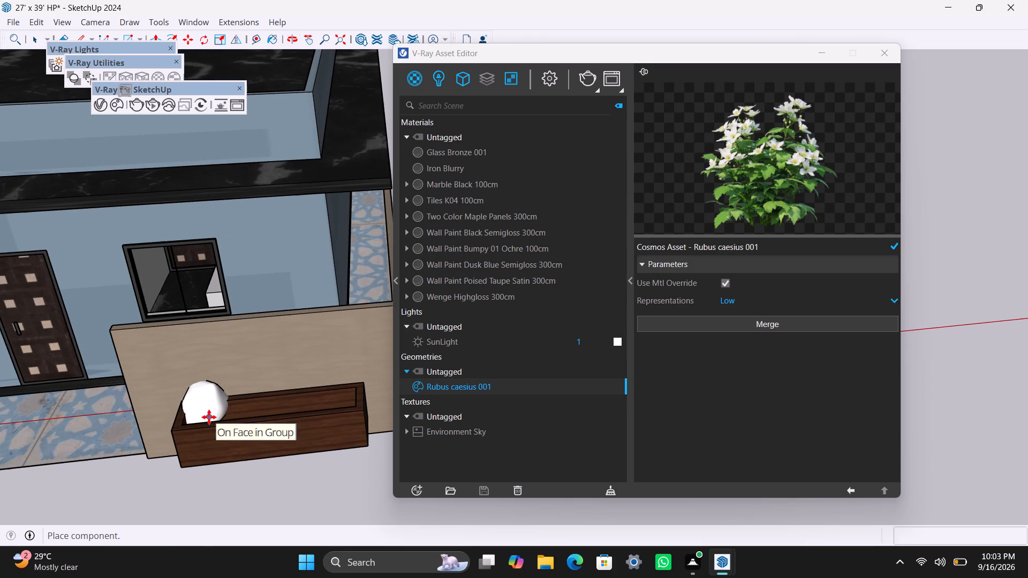
{"action": "left_click", "coordinate": [209, 417]}
{"action": "left_click", "coordinate": [240, 413]}
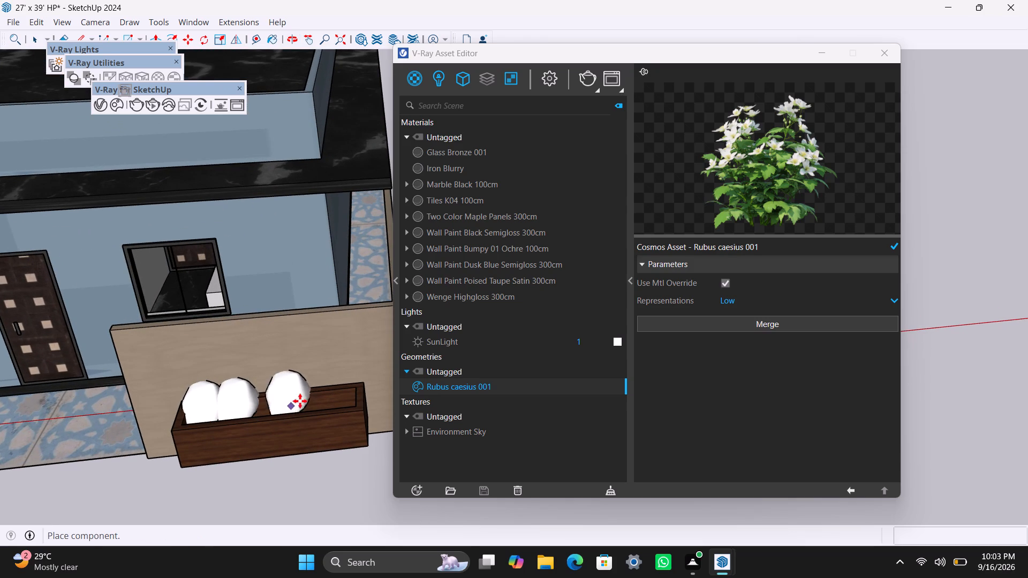
{"action": "key", "text": "space"}
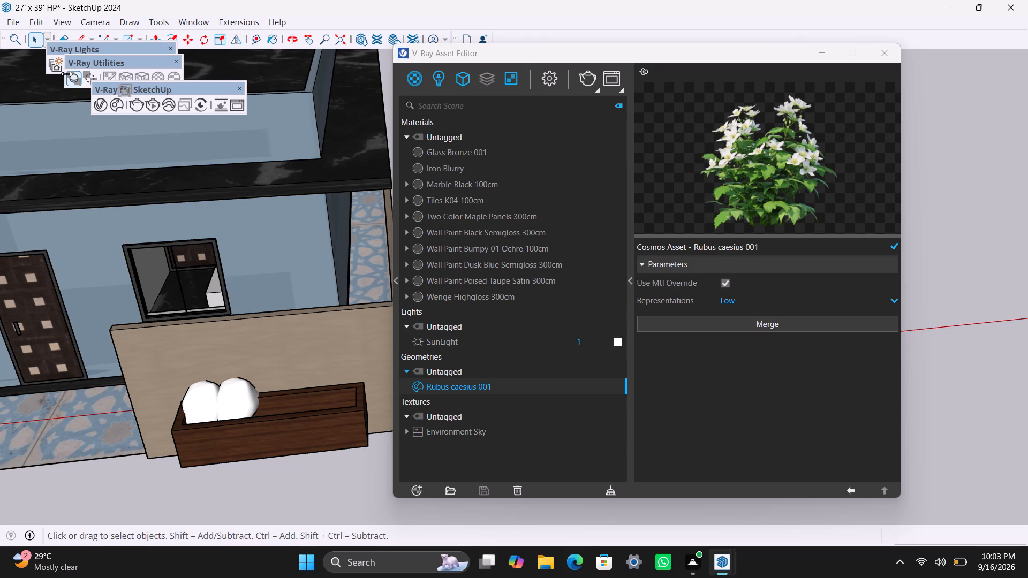
Import Scabiosa atropurpurea 005 from the downloaded models and place one beside the two Rubus plants in the same planter.
{"action": "left_click", "coordinate": [95, 105]}
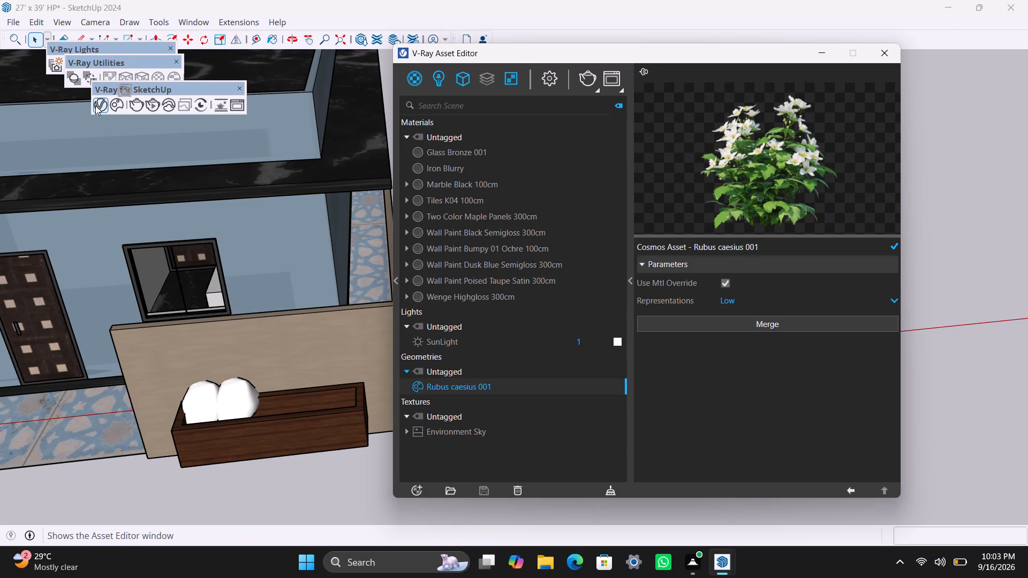
{"action": "left_click", "coordinate": [120, 105]}
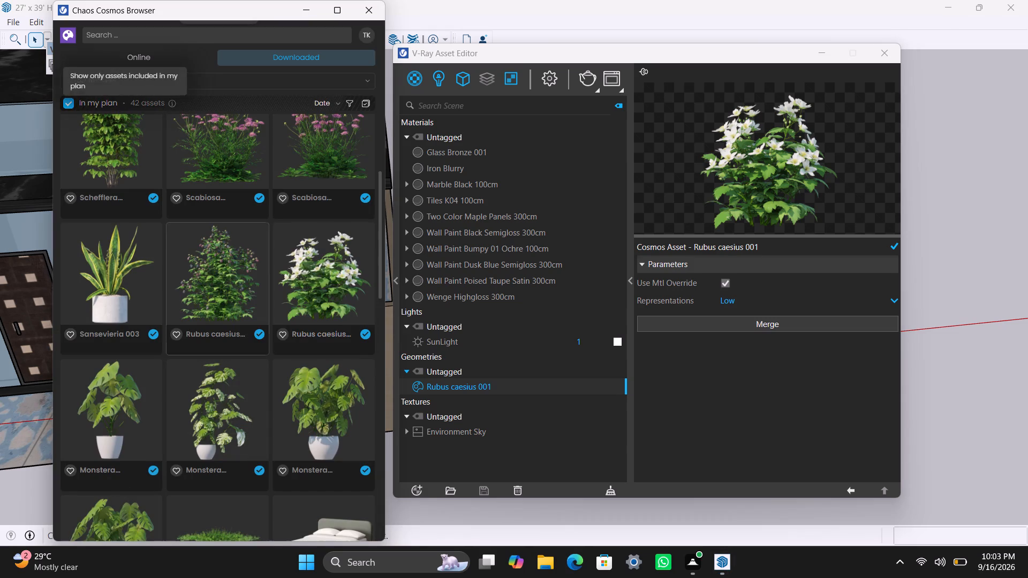
{"action": "scroll", "coordinate": [288, 231], "scroll_direction": "up", "scroll_amount": 1}
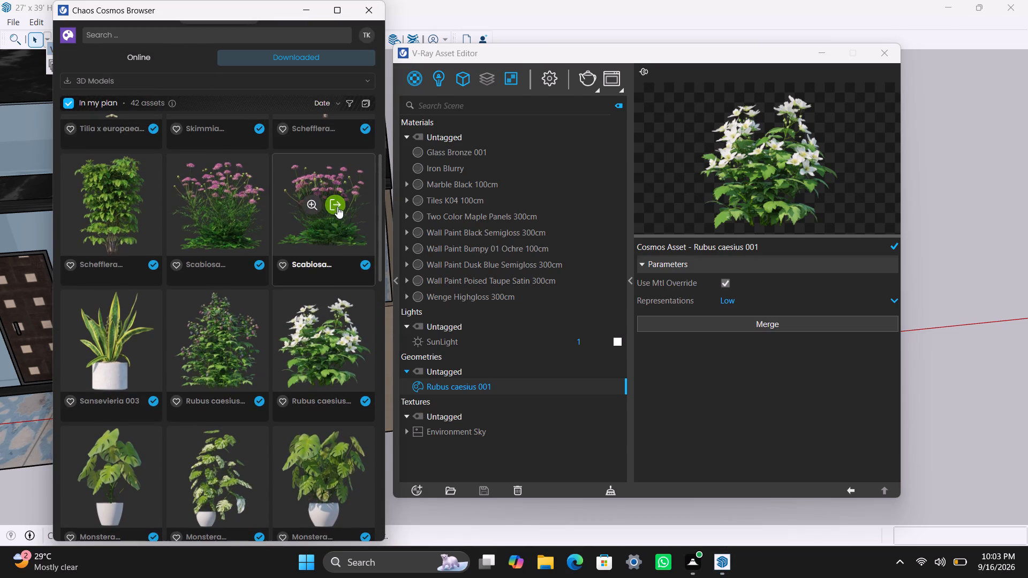
{"action": "left_click", "coordinate": [234, 204]}
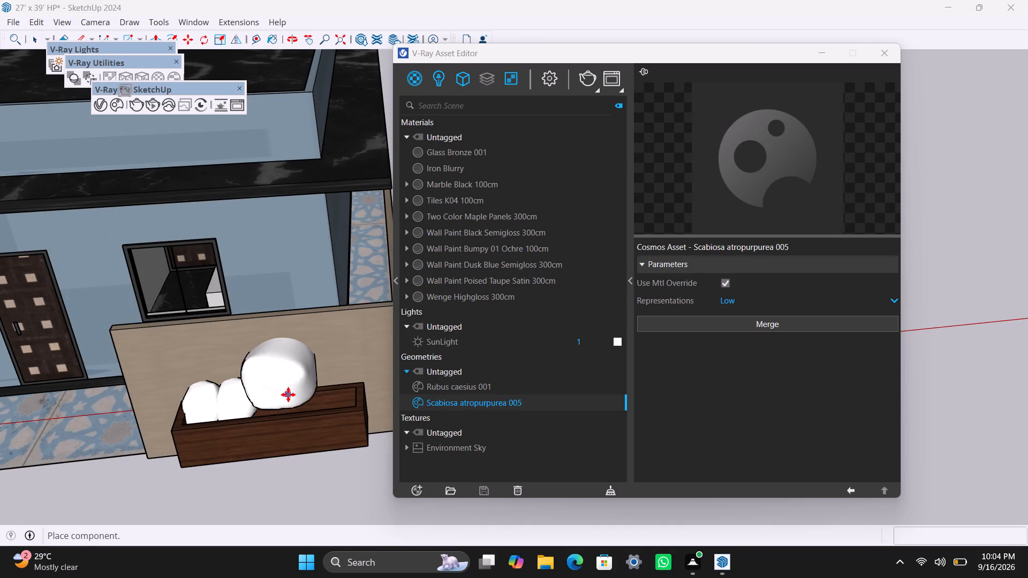
{"action": "scroll", "coordinate": [289, 410], "scroll_direction": "up", "scroll_amount": 3}
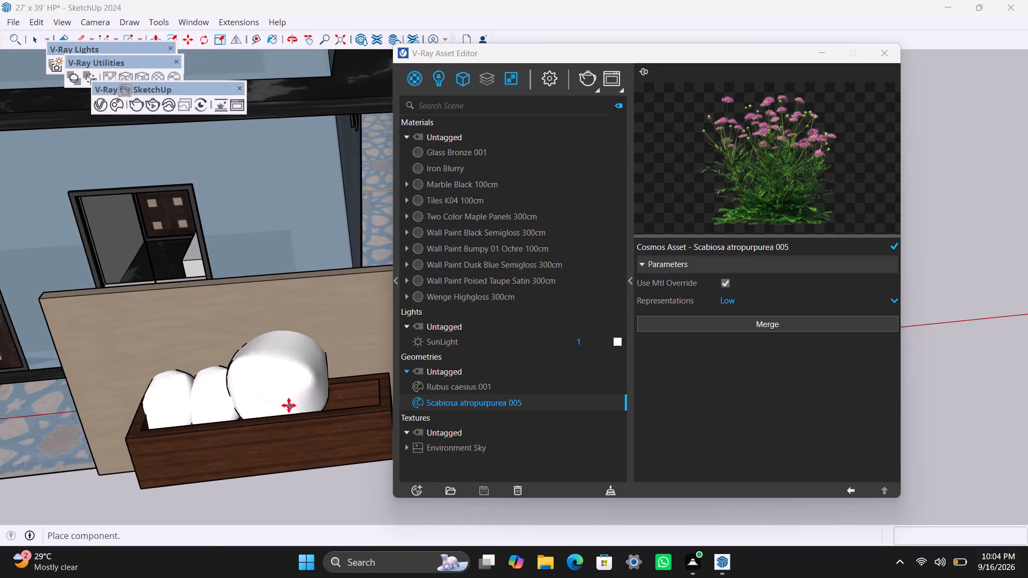
{"action": "middle_click_drag", "start_coordinate": [290, 406], "coordinate": [300, 480]}
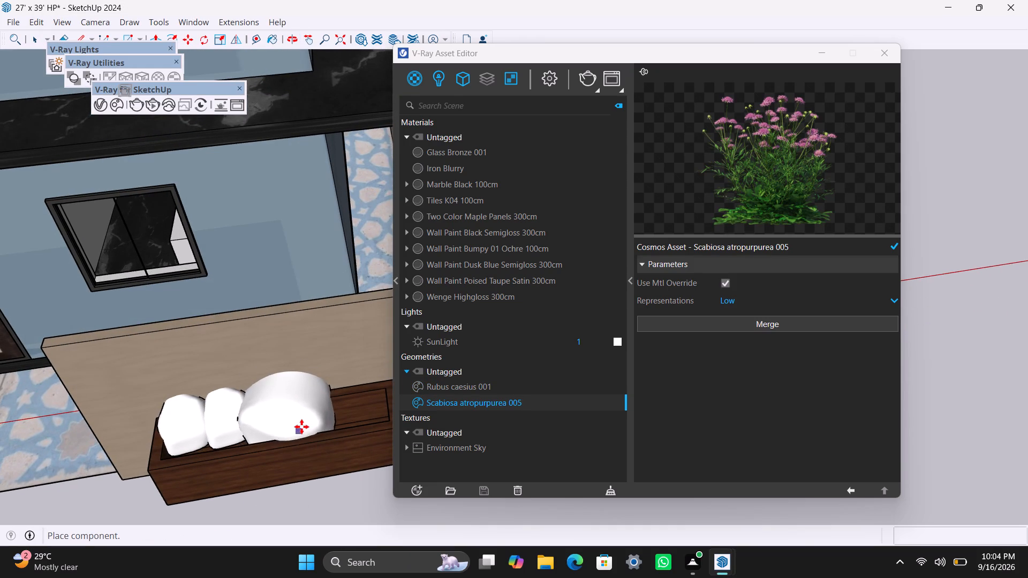
{"action": "left_click", "coordinate": [301, 427]}
Place another Scabiosa atropurpurea 005 at the door-side end of the planter beside the narrow framed opening.
{"action": "scroll", "coordinate": [223, 388], "scroll_direction": "down", "scroll_amount": 7}
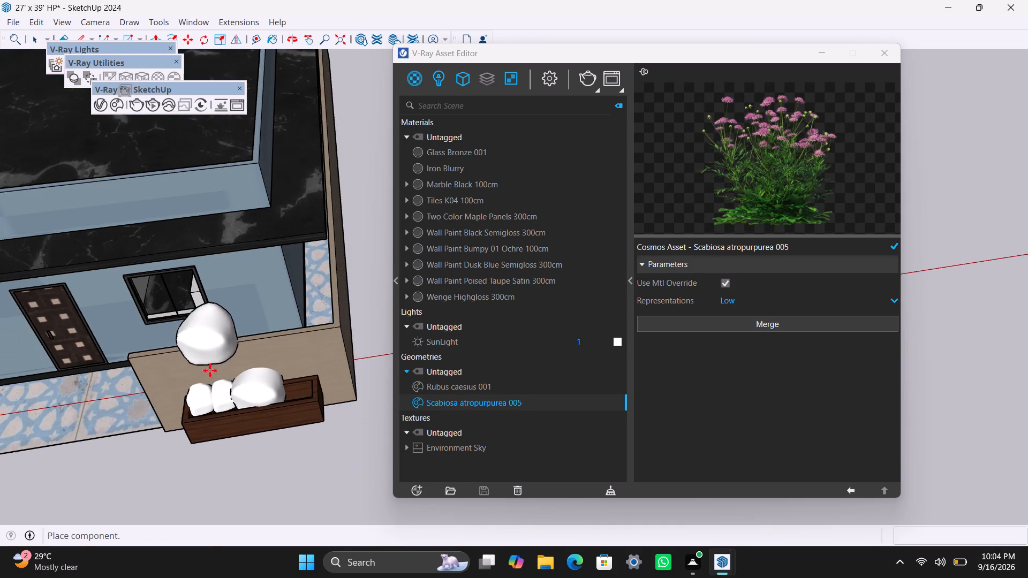
{"action": "middle_click_drag", "start_coordinate": [201, 377], "coordinate": [465, 337], "text": "shift"}
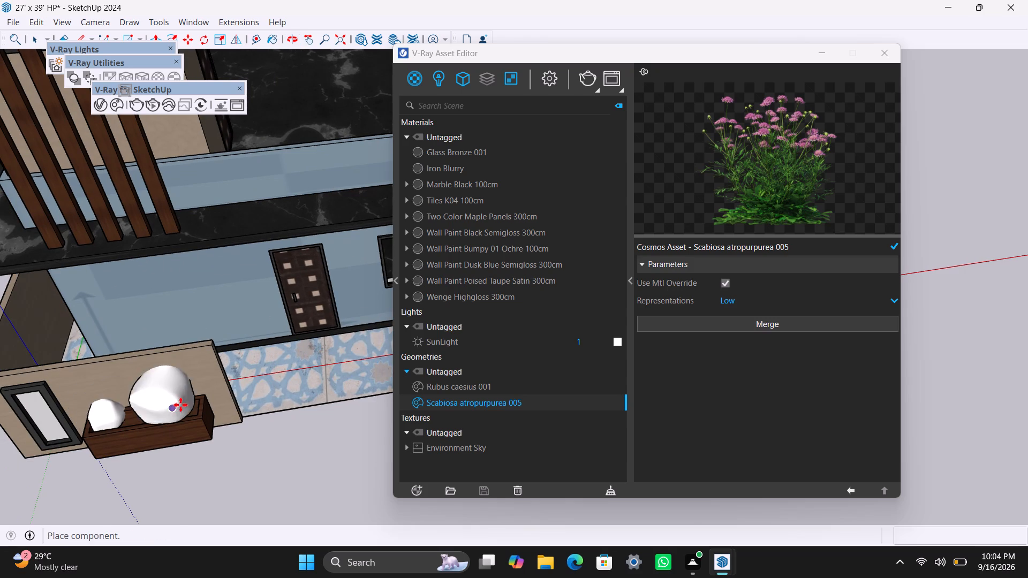
{"action": "left_click", "coordinate": [198, 411]}
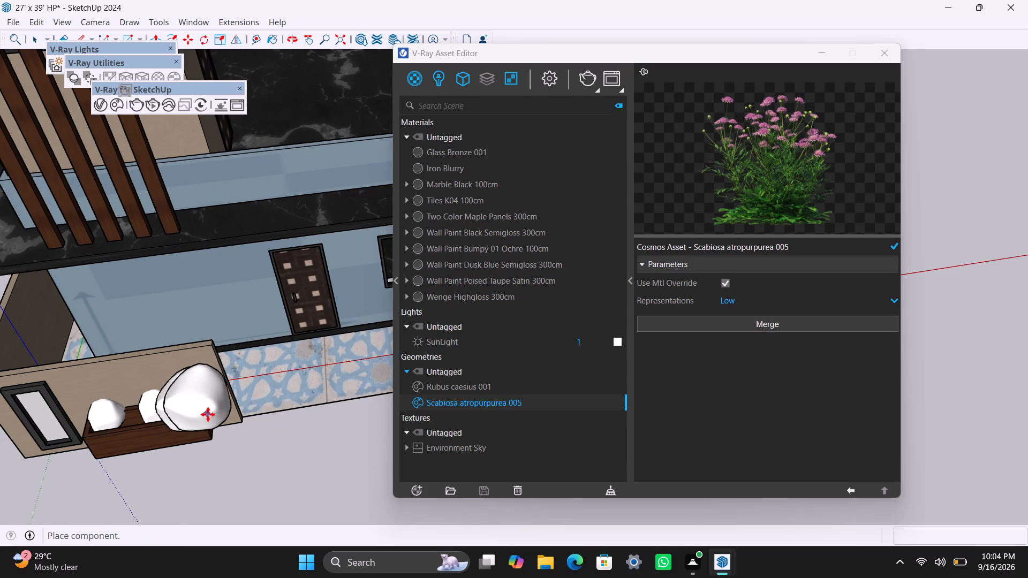
{"action": "key", "text": "space"}
Scale the newly placed Scabiosa plant down to about 0.61 along red and 0.75 along blue.
{"action": "scroll", "coordinate": [202, 423], "scroll_direction": "up", "scroll_amount": 1}
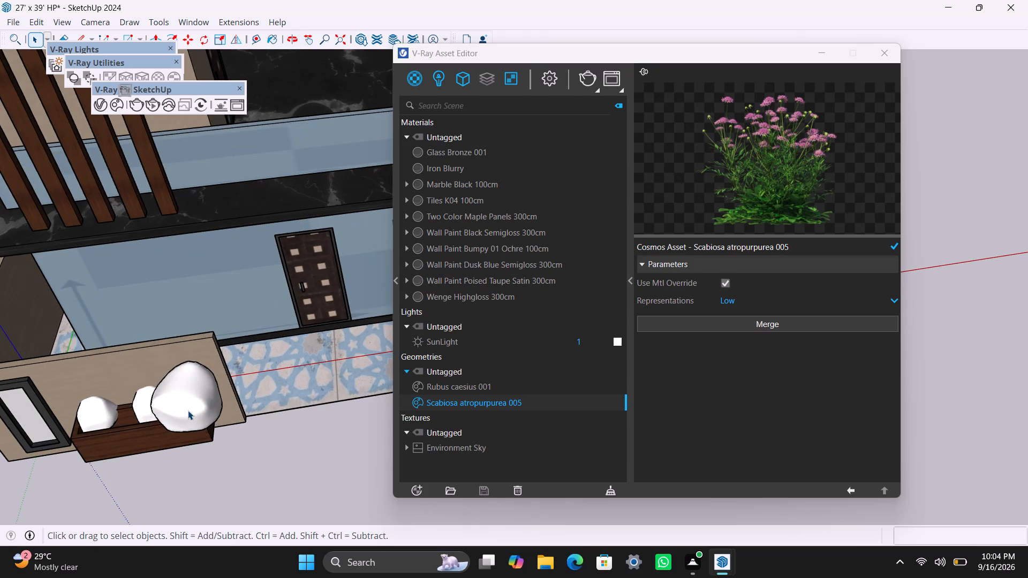
{"action": "left_click", "coordinate": [186, 409]}
{"action": "key", "text": "s"}
{"action": "left_click_drag", "start_coordinate": [147, 387], "coordinate": [175, 389]}
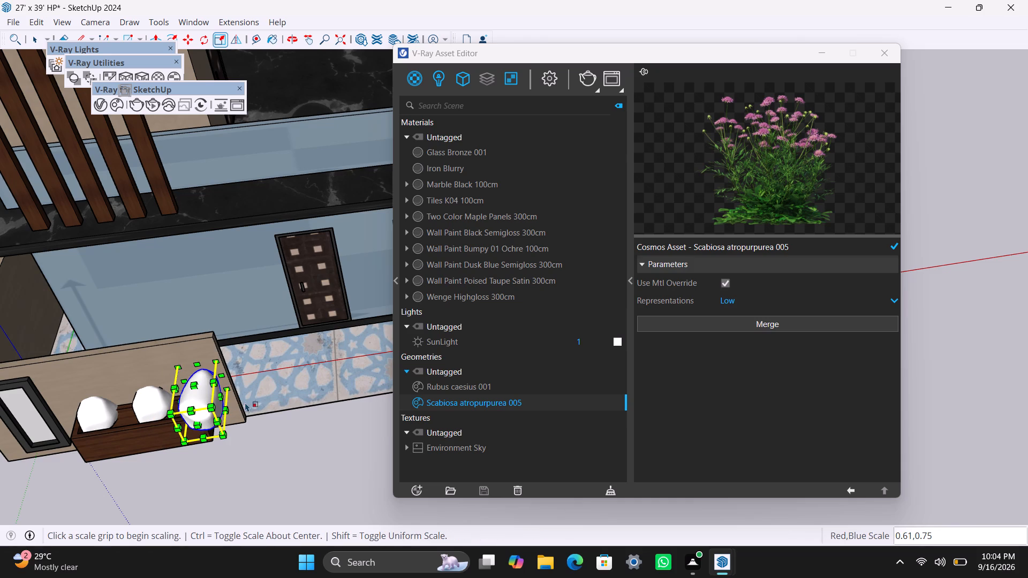
{"action": "key", "text": "space"}
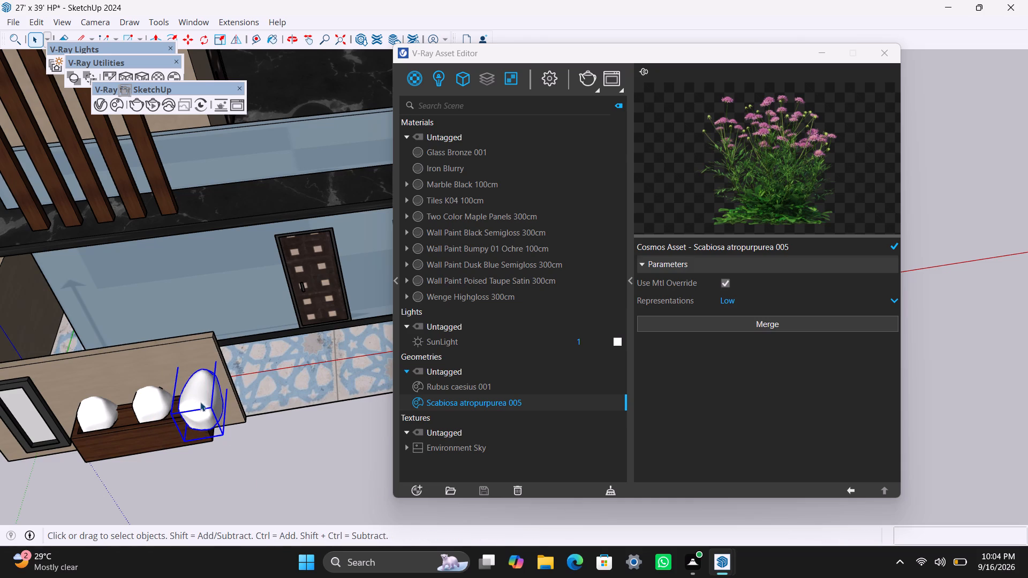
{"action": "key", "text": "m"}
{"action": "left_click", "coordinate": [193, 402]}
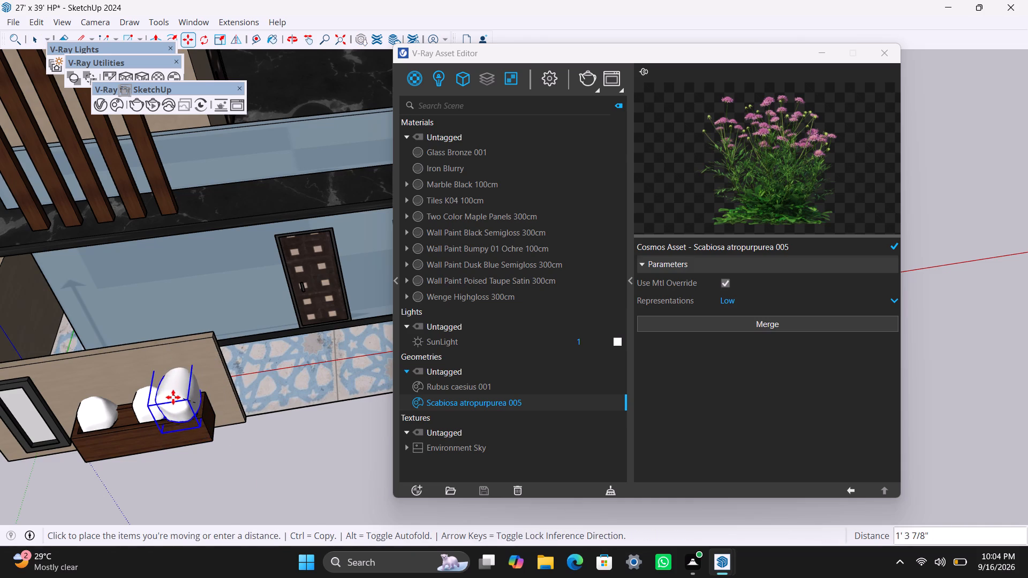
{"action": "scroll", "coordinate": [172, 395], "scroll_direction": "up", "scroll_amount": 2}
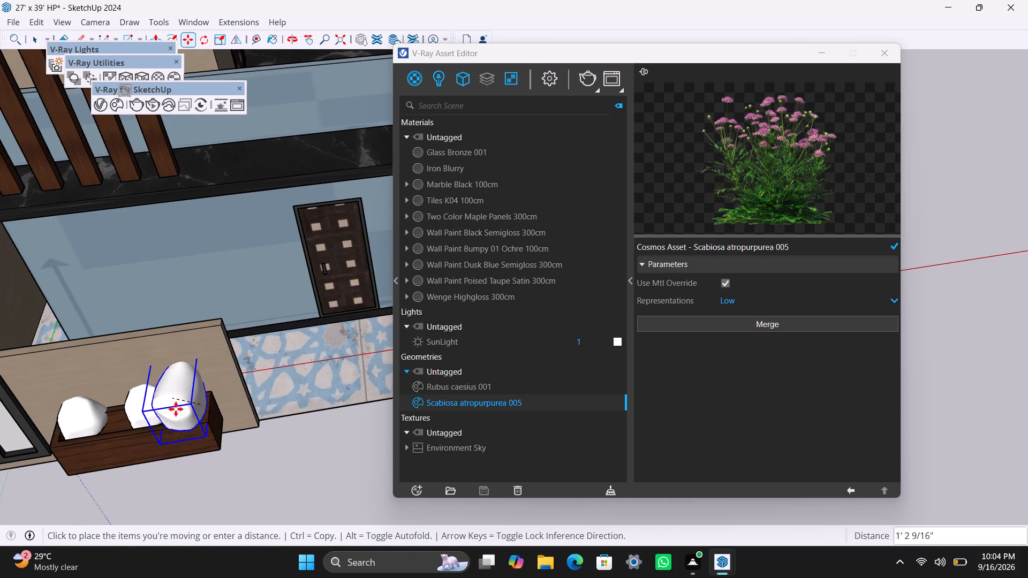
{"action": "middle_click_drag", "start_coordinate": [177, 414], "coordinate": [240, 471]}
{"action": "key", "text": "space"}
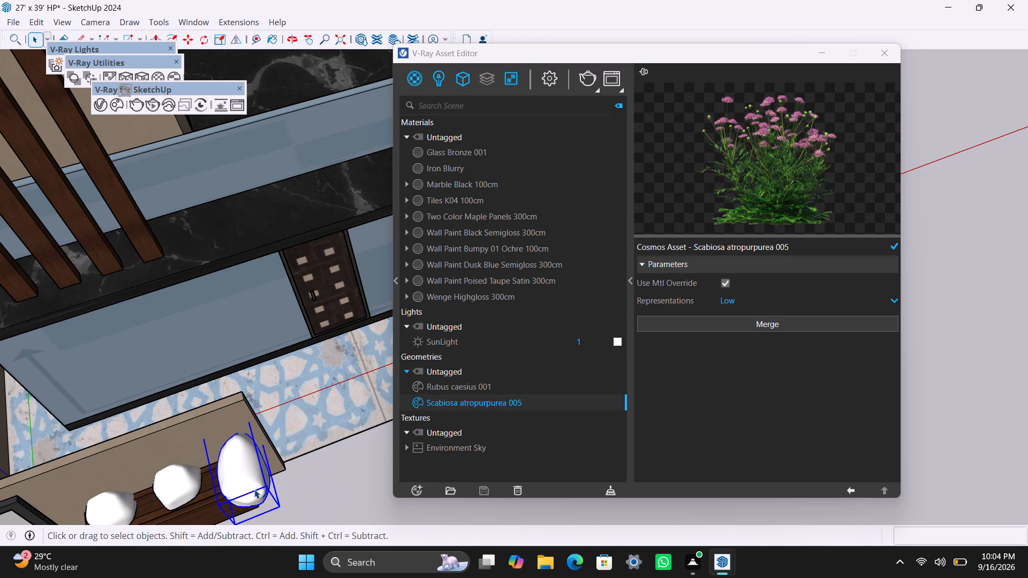
Scale the Scabiosa plant down along the green axis so it better fits the planter's depth.
{"action": "key", "text": "s"}
{"action": "left_click_drag", "start_coordinate": [235, 438], "coordinate": [241, 450]}
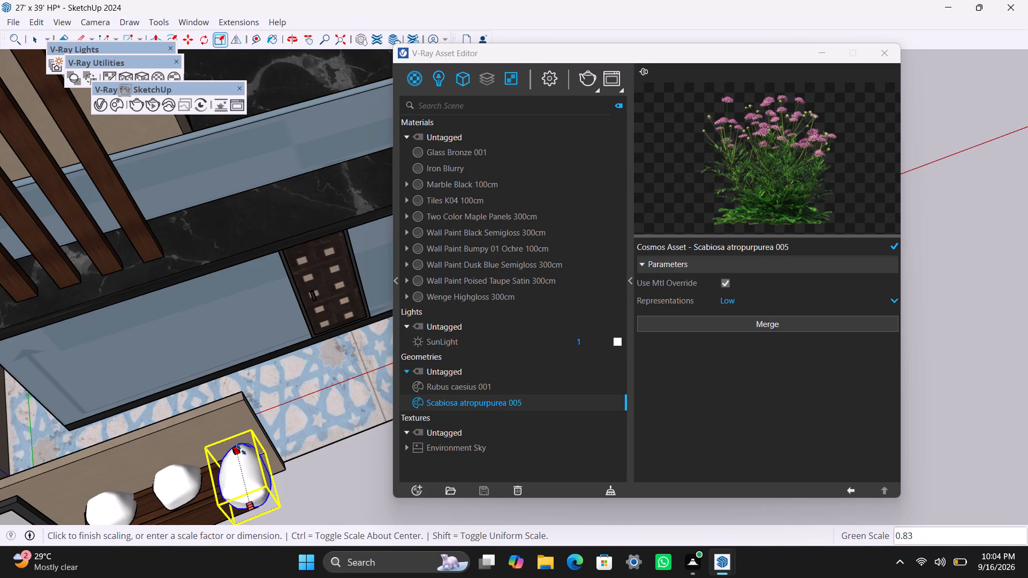
{"action": "left_click_drag", "start_coordinate": [241, 450], "coordinate": [243, 460]}
{"action": "key", "text": "space"}
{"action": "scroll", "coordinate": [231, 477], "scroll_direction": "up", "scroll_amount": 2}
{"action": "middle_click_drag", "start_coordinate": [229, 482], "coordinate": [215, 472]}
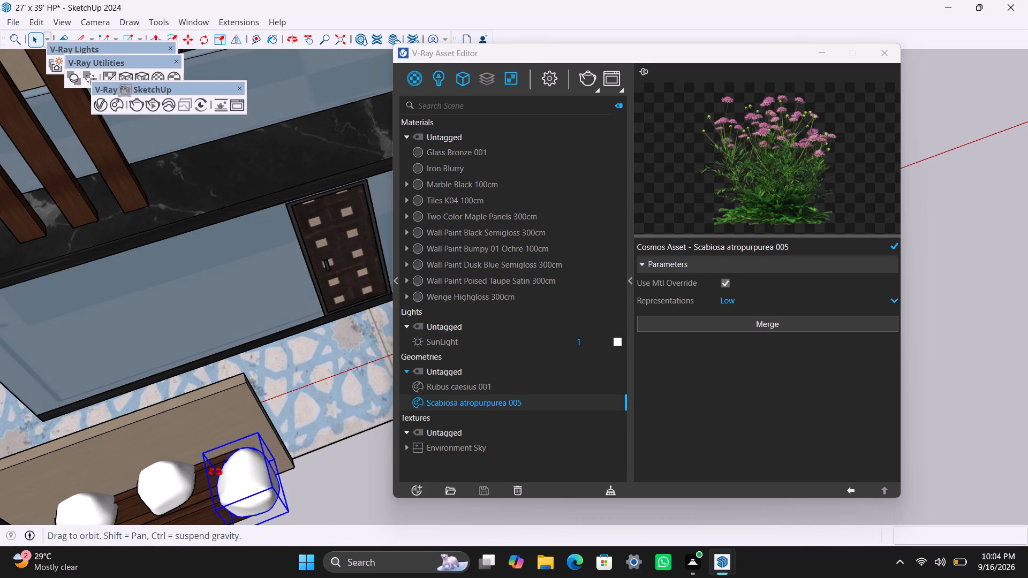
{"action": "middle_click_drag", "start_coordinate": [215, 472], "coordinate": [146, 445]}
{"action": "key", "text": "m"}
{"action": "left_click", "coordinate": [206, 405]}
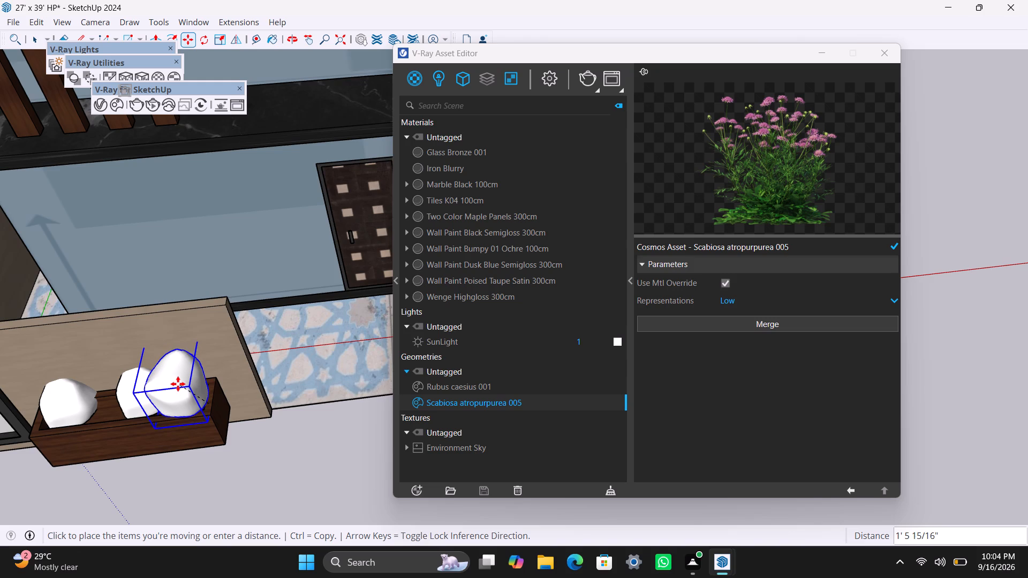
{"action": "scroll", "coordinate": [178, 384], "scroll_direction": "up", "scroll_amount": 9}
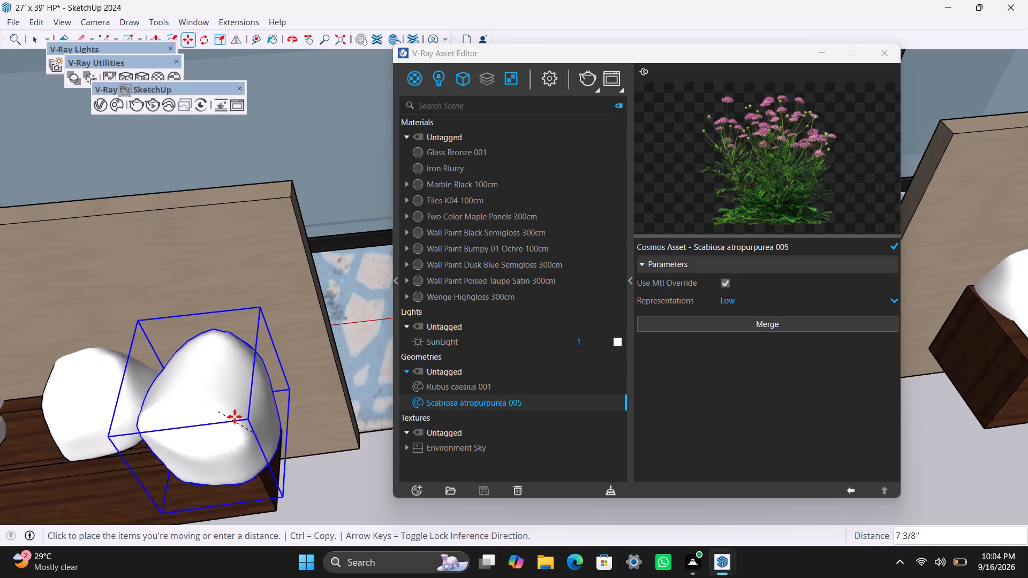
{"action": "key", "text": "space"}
Scale the Scabiosa plant narrower along the red axis and to about 0.67 along the green axis.
{"action": "key", "text": "s"}
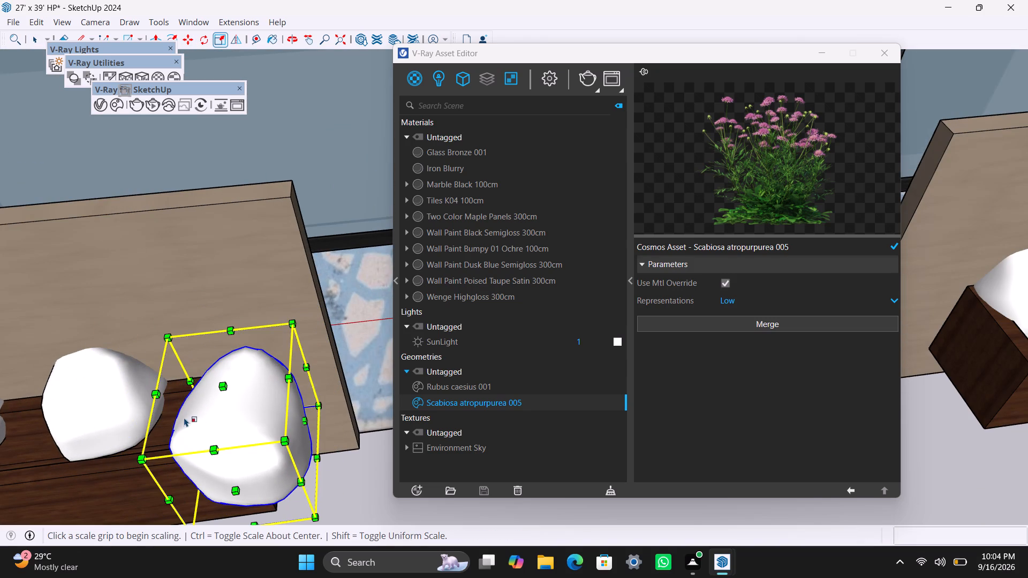
{"action": "left_click_drag", "start_coordinate": [305, 420], "coordinate": [284, 420]}
{"action": "left_click_drag", "start_coordinate": [223, 328], "coordinate": [206, 326]}
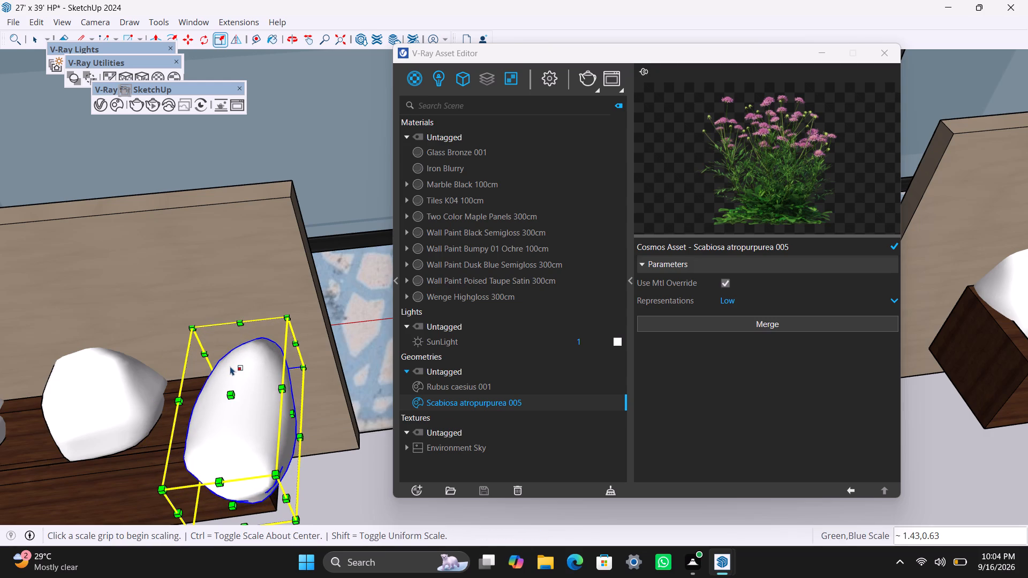
{"action": "key", "text": "ctrl+z"}
{"action": "scroll", "coordinate": [326, 460], "scroll_direction": "down", "scroll_amount": 3}
{"action": "middle_click_drag", "start_coordinate": [284, 454], "coordinate": [77, 459]}
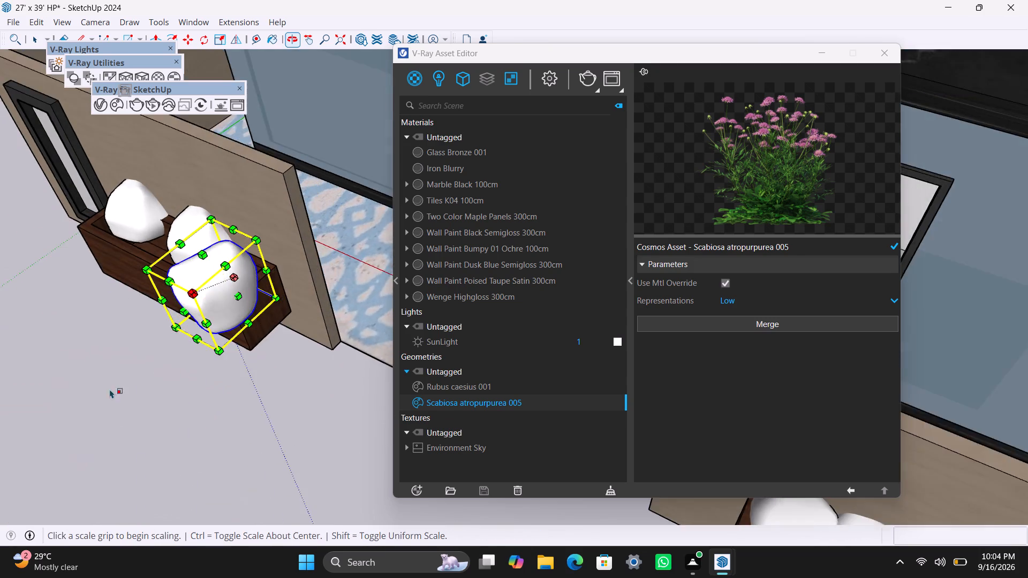
{"action": "scroll", "coordinate": [154, 340], "scroll_direction": "up", "scroll_amount": 2}
{"action": "left_click_drag", "start_coordinate": [190, 302], "coordinate": [224, 281]}
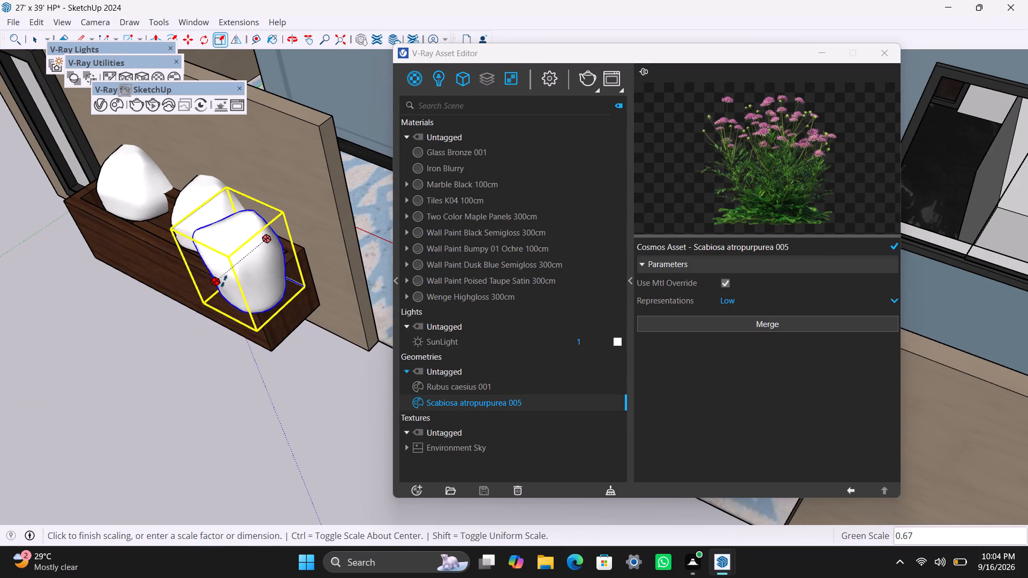
{"action": "left_click_drag", "start_coordinate": [224, 281], "coordinate": [225, 281]}
{"action": "left_click", "coordinate": [246, 362]}
{"action": "key", "text": "space"}
Move the Scabiosa about 1' 1/4" so it stands over the planter's door-side end, beside the nearest Rubus plant.
{"action": "key", "text": "m"}
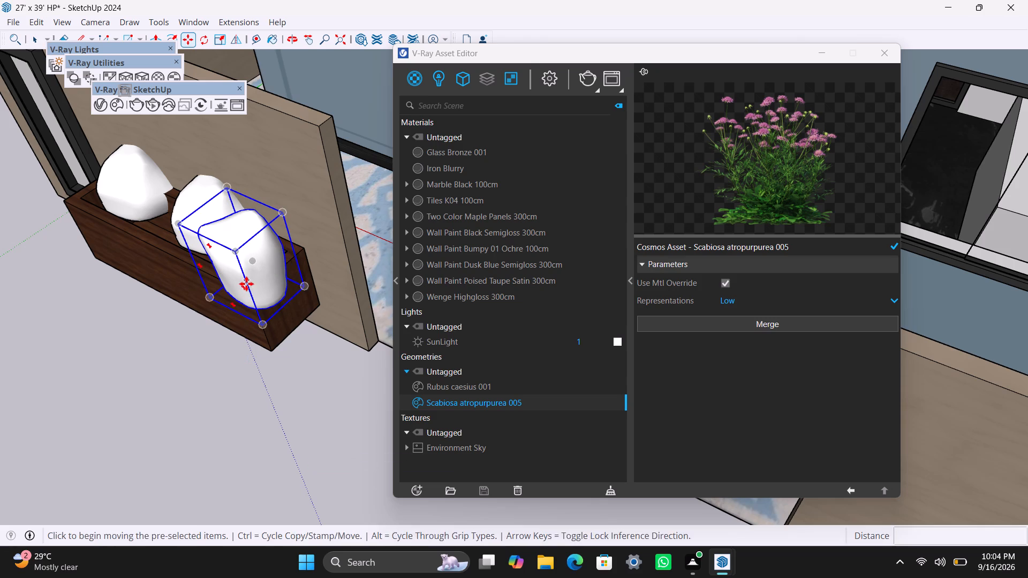
{"action": "left_click", "coordinate": [246, 284]}
{"action": "scroll", "coordinate": [244, 263], "scroll_direction": "up", "scroll_amount": 1}
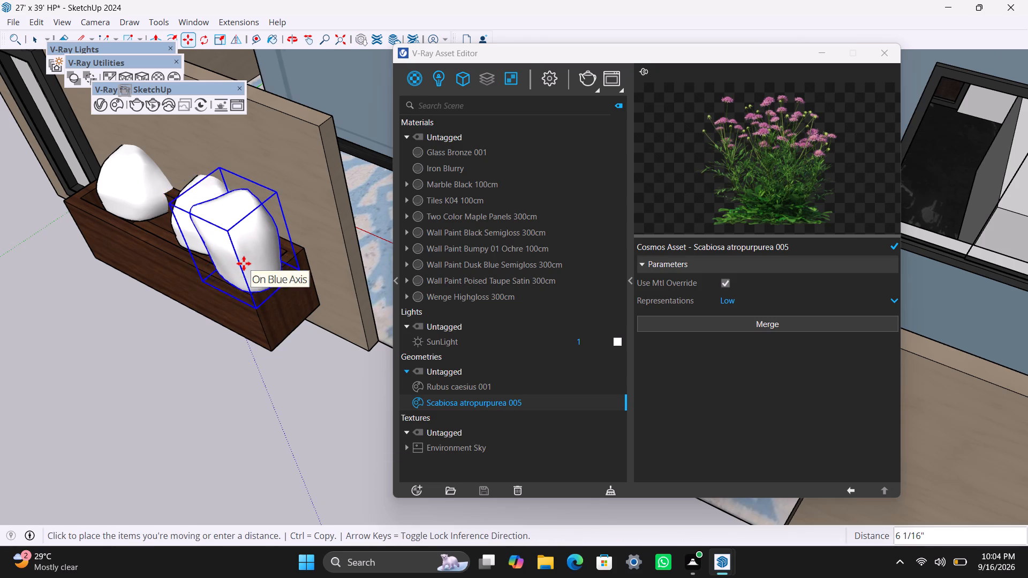
{"action": "scroll", "coordinate": [244, 263], "scroll_direction": "up", "scroll_amount": 9}
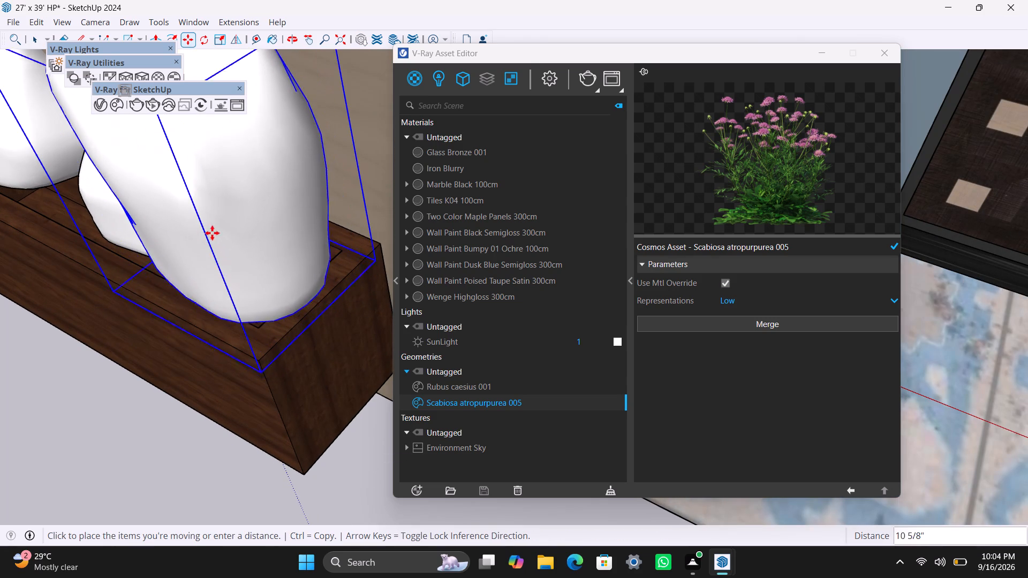
{"action": "scroll", "coordinate": [222, 318], "scroll_direction": "down", "scroll_amount": 1}
{"action": "middle_click_drag", "start_coordinate": [234, 321], "coordinate": [421, 314]}
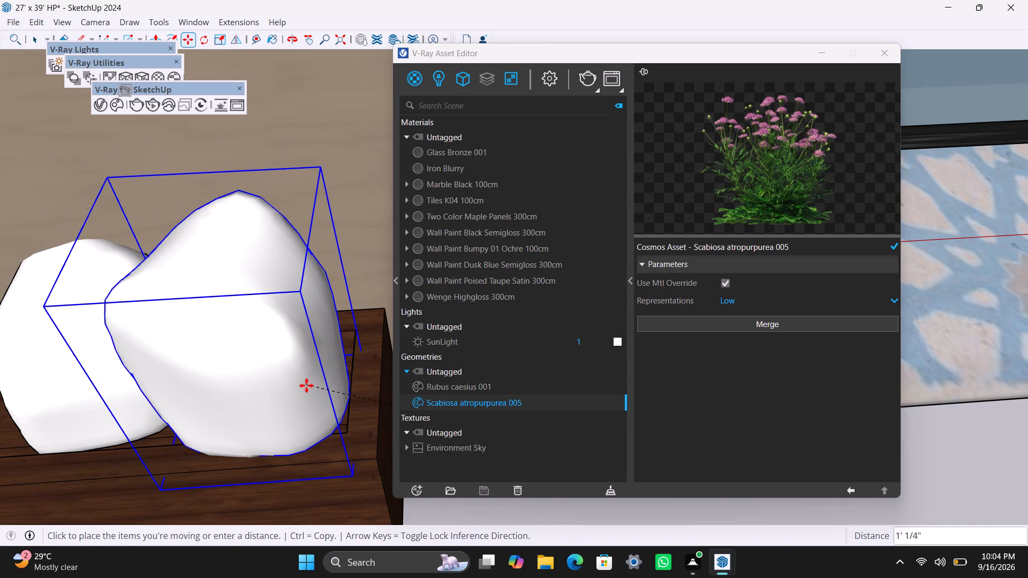
{"action": "left_click", "coordinate": [306, 385]}
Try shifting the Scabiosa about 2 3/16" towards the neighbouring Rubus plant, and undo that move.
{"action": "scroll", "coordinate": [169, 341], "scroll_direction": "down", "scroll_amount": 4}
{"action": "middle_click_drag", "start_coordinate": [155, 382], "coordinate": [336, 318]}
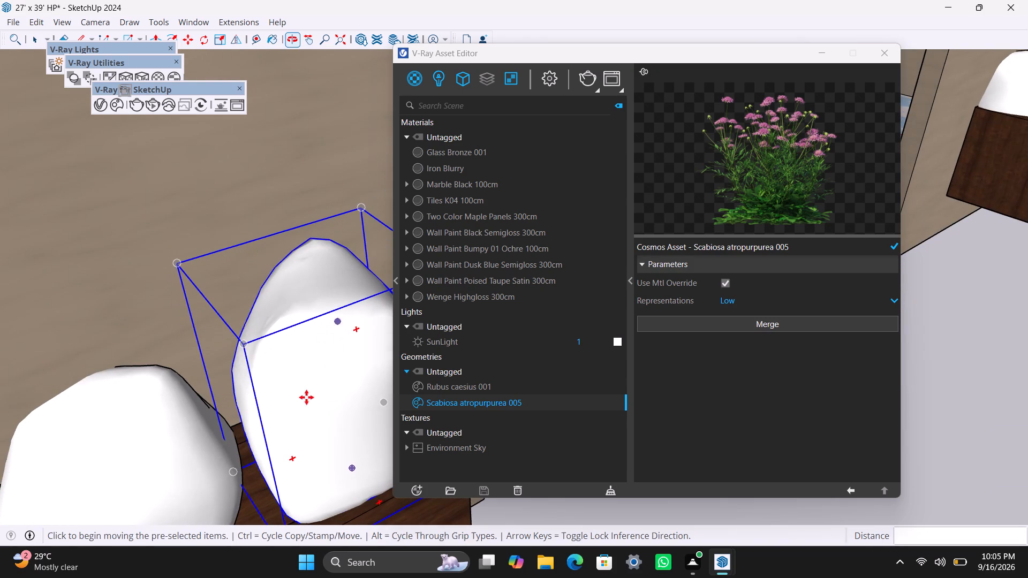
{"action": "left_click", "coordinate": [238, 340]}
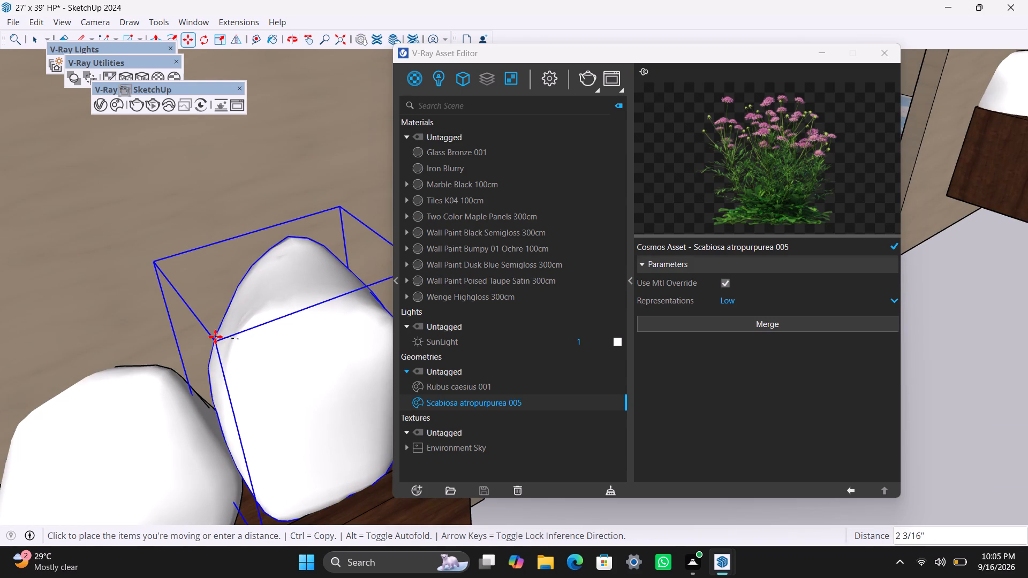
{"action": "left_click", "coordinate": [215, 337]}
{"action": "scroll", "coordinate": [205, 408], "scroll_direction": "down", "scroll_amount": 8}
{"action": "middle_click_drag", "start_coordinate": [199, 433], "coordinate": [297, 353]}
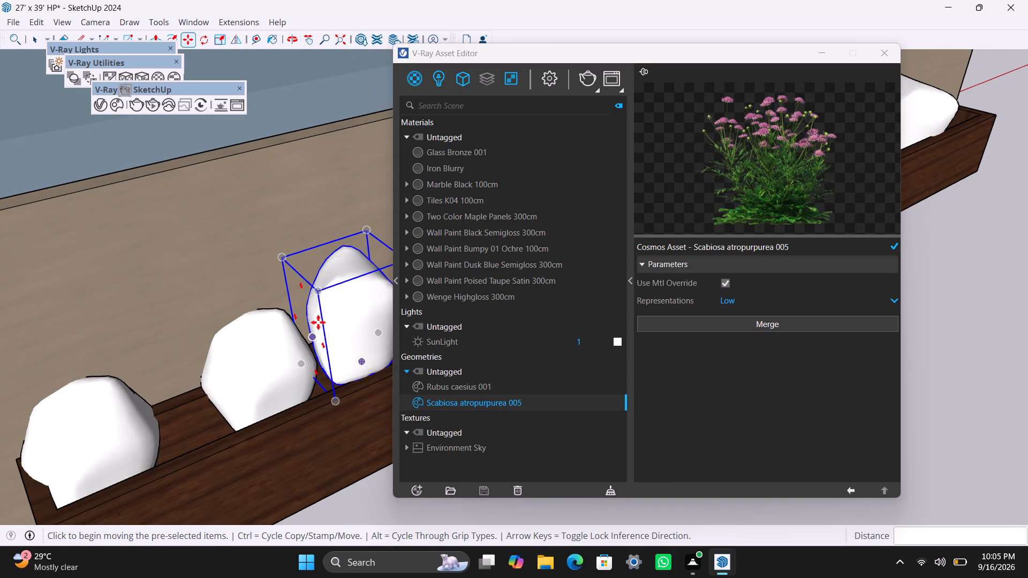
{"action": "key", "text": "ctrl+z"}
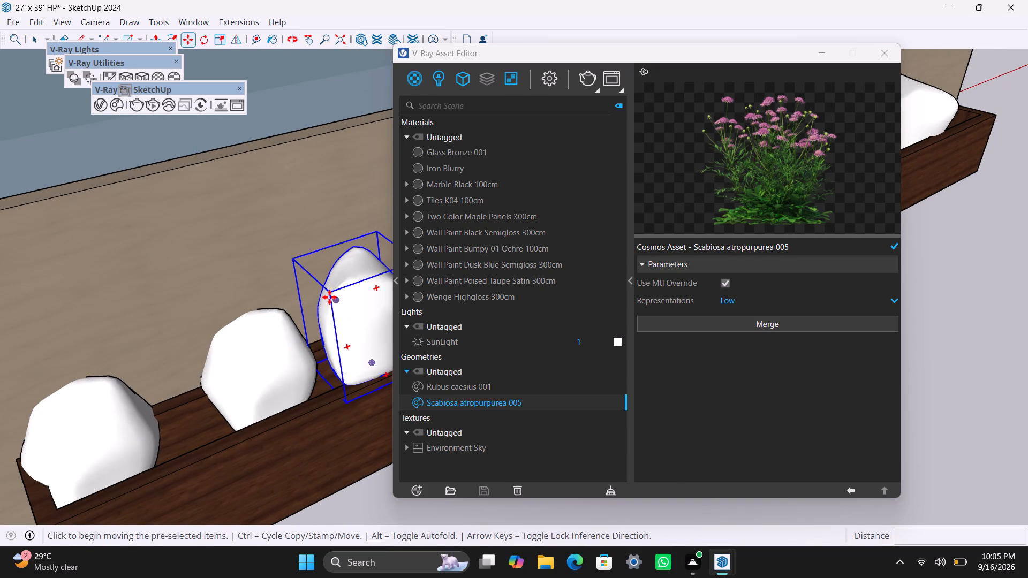
Reposition the Scabiosa close beside the neighbouring Rubus plant and lower it about 3 3/8" along the blue axis into the planter.
{"action": "left_click", "coordinate": [329, 297]}
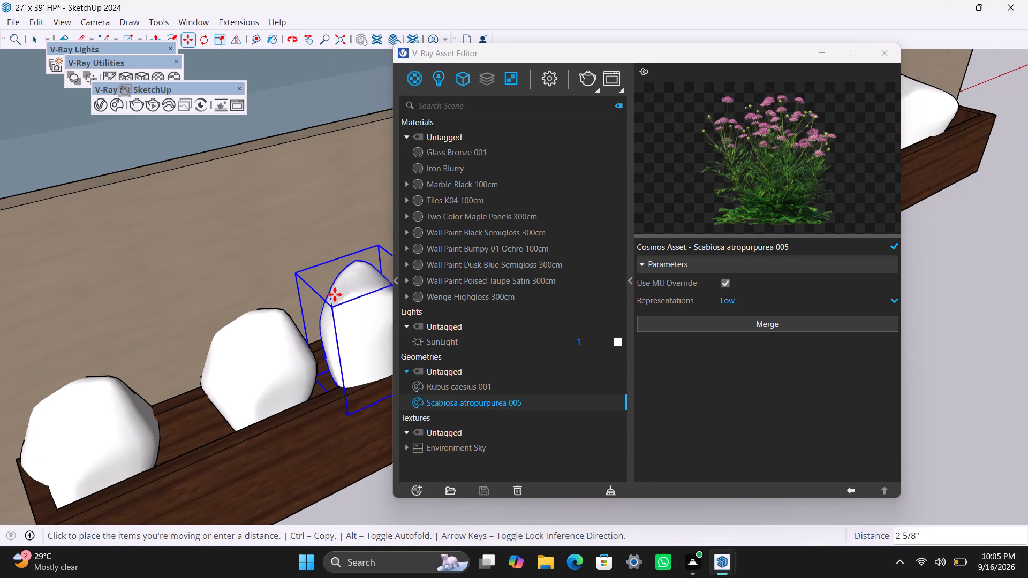
{"action": "left_click", "coordinate": [320, 315]}
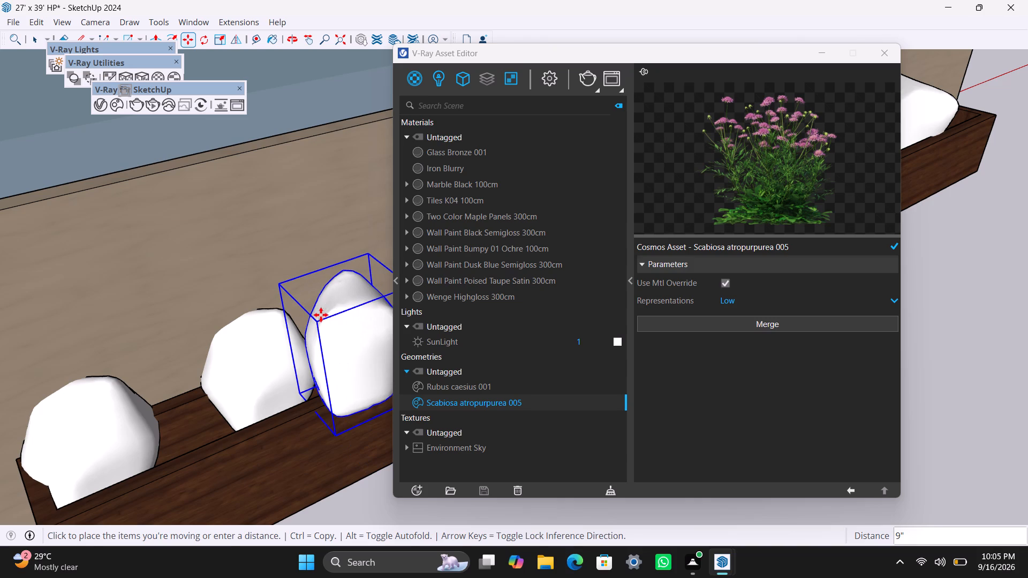
{"action": "left_click", "coordinate": [342, 270]}
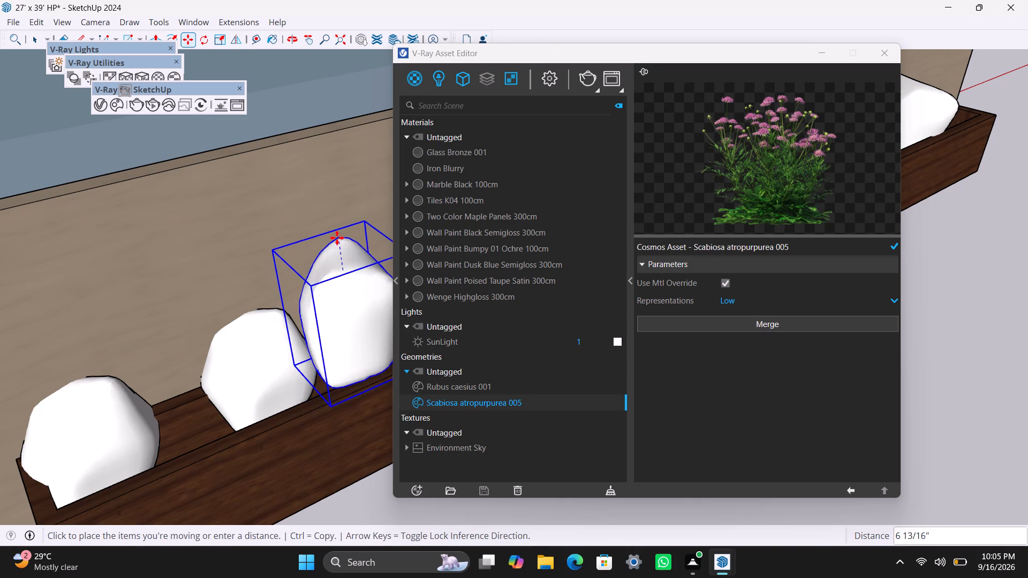
{"action": "scroll", "coordinate": [337, 243], "scroll_direction": "up", "scroll_amount": 3}
{"action": "middle_click_drag", "start_coordinate": [332, 248], "coordinate": [225, 234]}
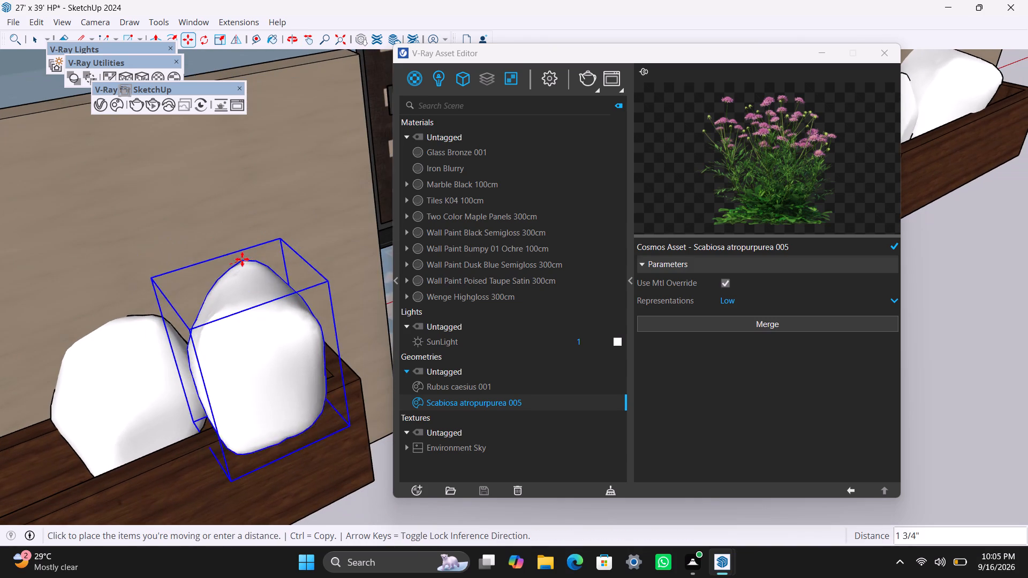
{"action": "left_click", "coordinate": [238, 239]}
{"action": "scroll", "coordinate": [276, 379], "scroll_direction": "up", "scroll_amount": 6}
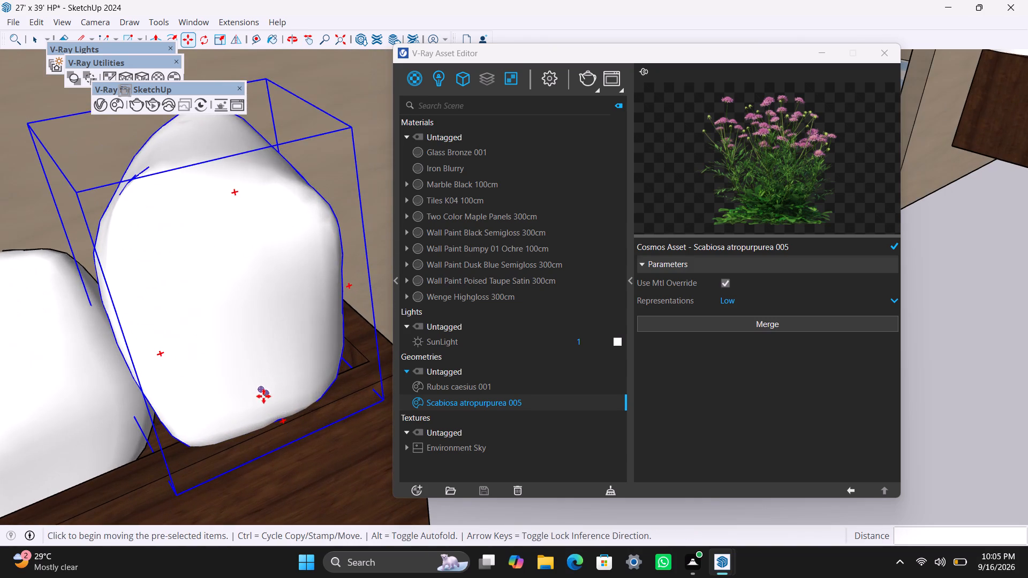
{"action": "left_click", "coordinate": [263, 396]}
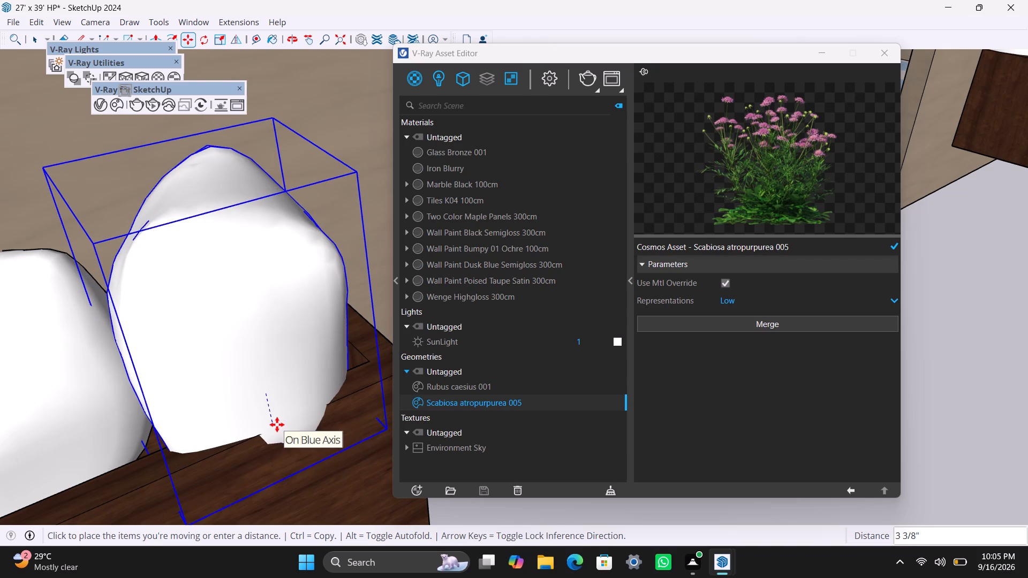
{"action": "left_click", "coordinate": [278, 427]}
Copy the Scabiosa about 2' 8" along the planter, placing the copy between the two Rubus plants.
{"action": "scroll", "coordinate": [235, 372], "scroll_direction": "down", "scroll_amount": 9}
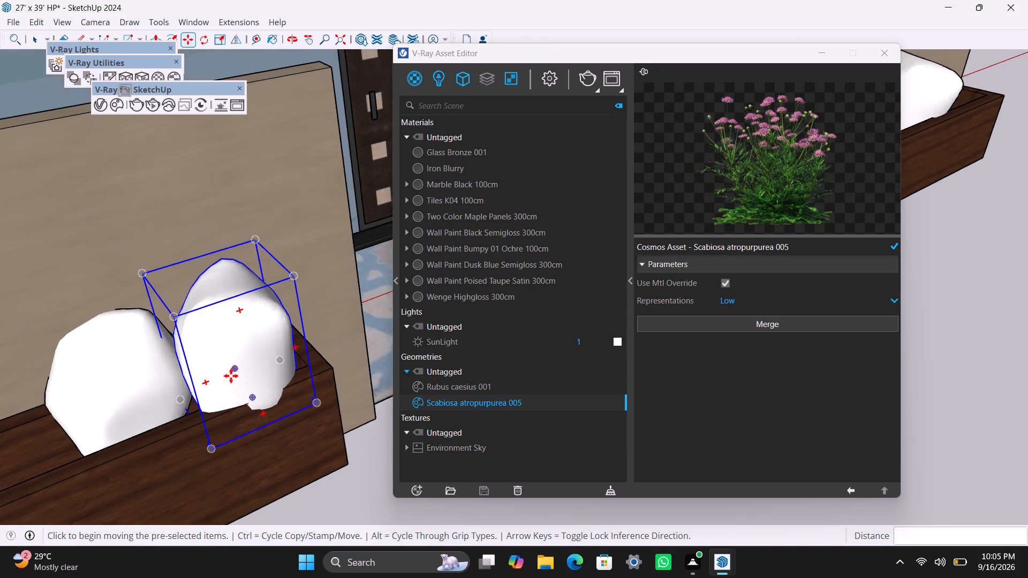
{"action": "middle_click_drag", "start_coordinate": [222, 389], "coordinate": [309, 343]}
{"action": "key", "text": "m"}
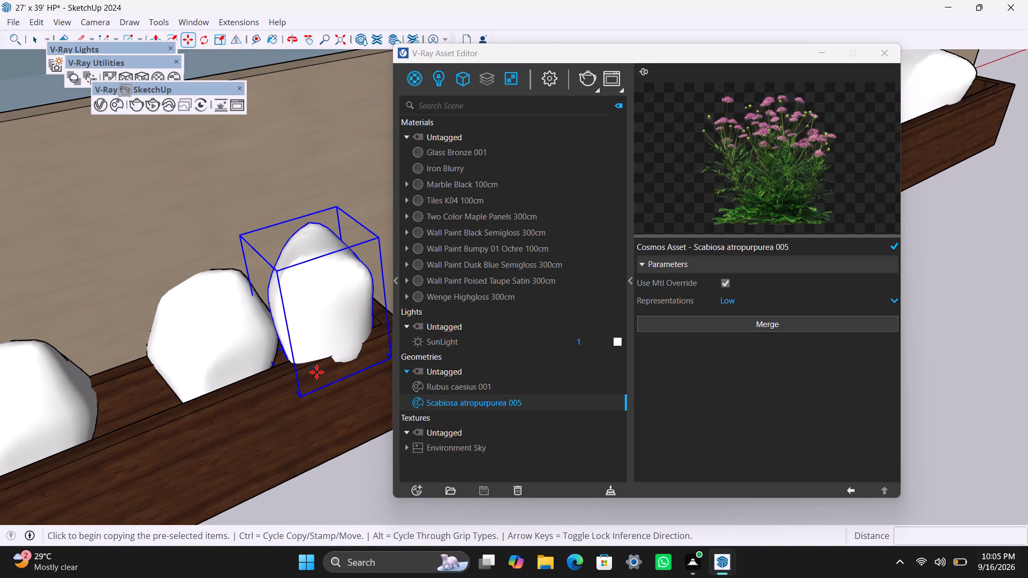
{"action": "left_click", "coordinate": [313, 364]}
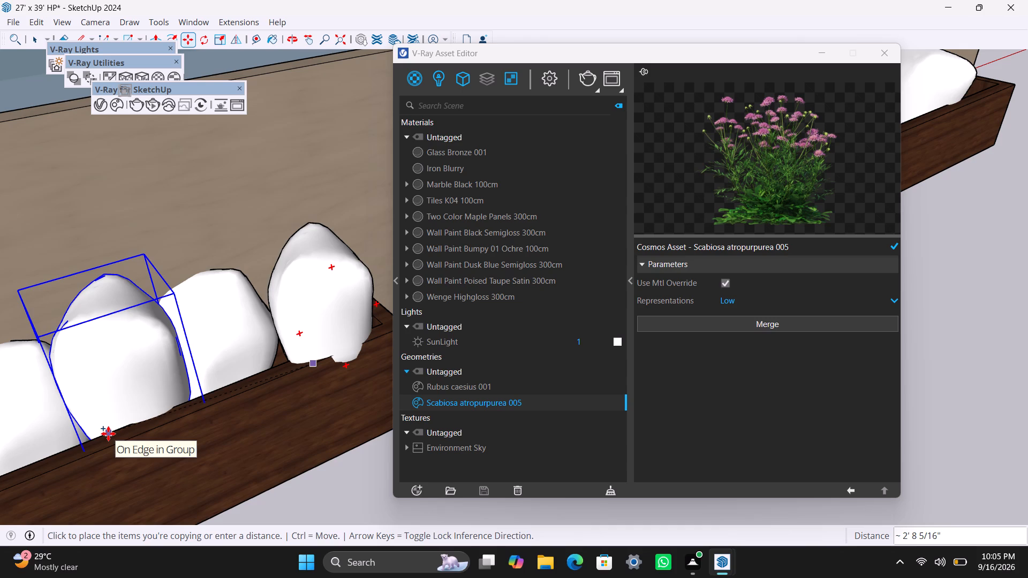
{"action": "left_click", "coordinate": [108, 433]}
{"action": "key", "text": "space"}
Raise the Scabiosa at the door-side end slightly so its base sits inside the planter's front edge.
{"action": "scroll", "coordinate": [305, 325], "scroll_direction": "down", "scroll_amount": 4}
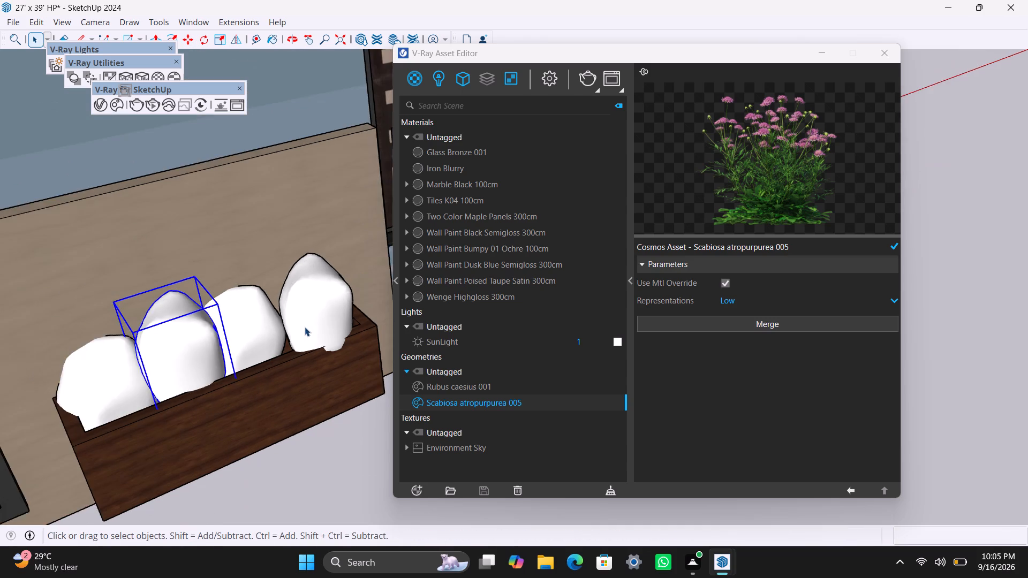
{"action": "middle_click_drag", "start_coordinate": [305, 327], "coordinate": [215, 337]}
{"action": "scroll", "coordinate": [259, 306], "scroll_direction": "up", "scroll_amount": 3}
{"action": "left_click", "coordinate": [266, 292]}
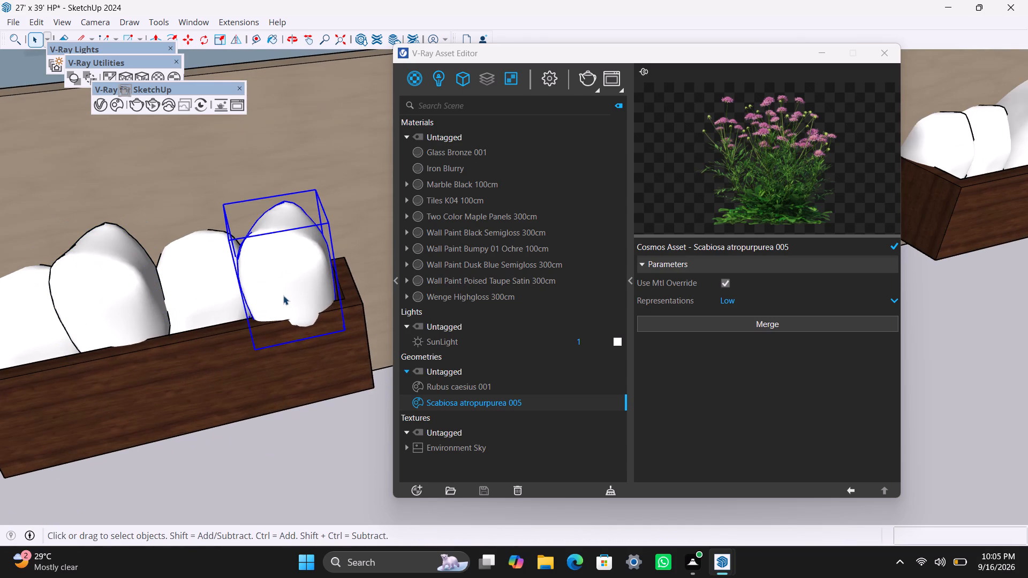
{"action": "key", "text": "s"}
{"action": "key", "text": "space"}
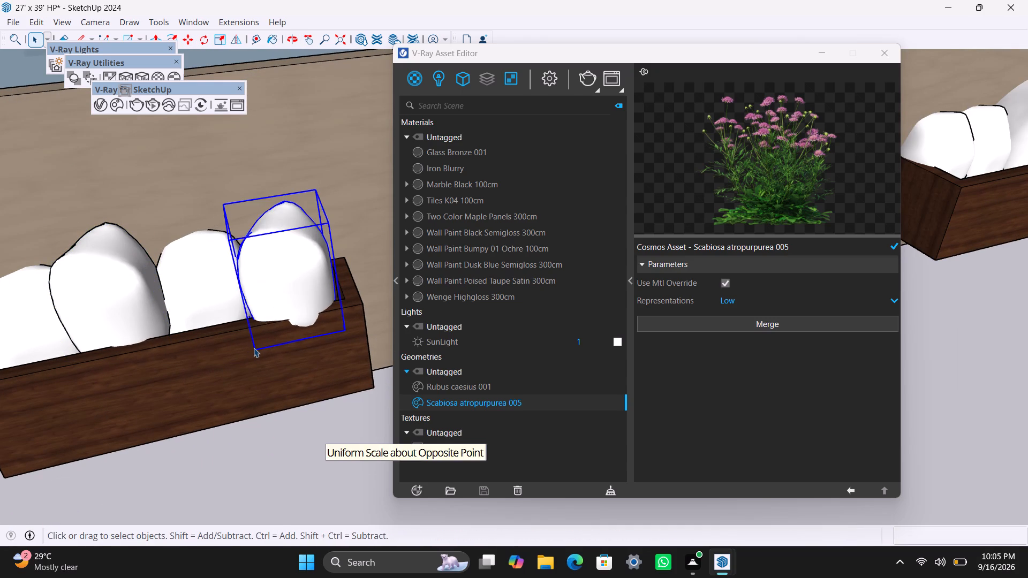
{"action": "key", "text": "m"}
{"action": "left_click", "coordinate": [254, 346]}
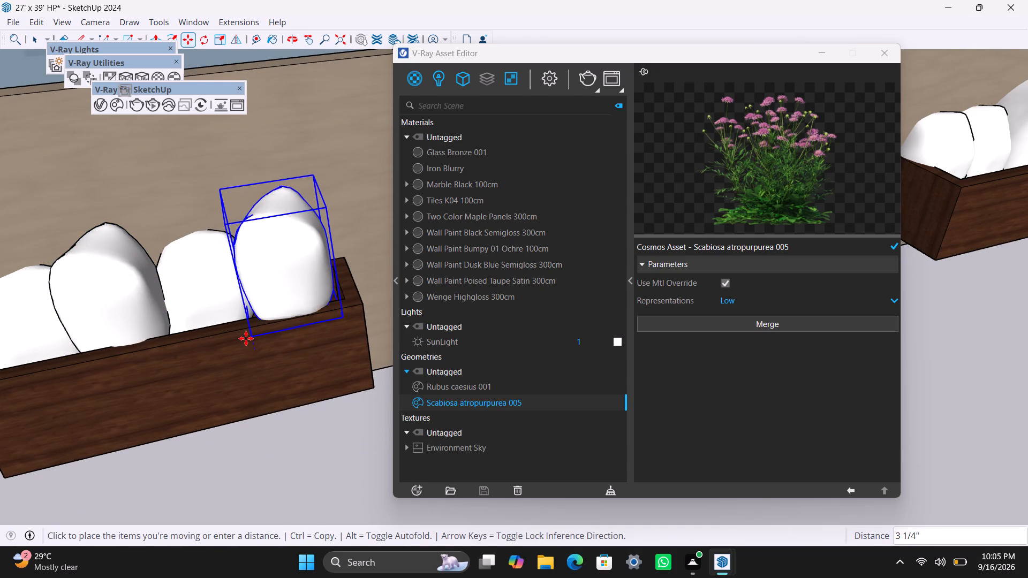
{"action": "left_click", "coordinate": [246, 337]}
{"action": "key", "text": "space"}
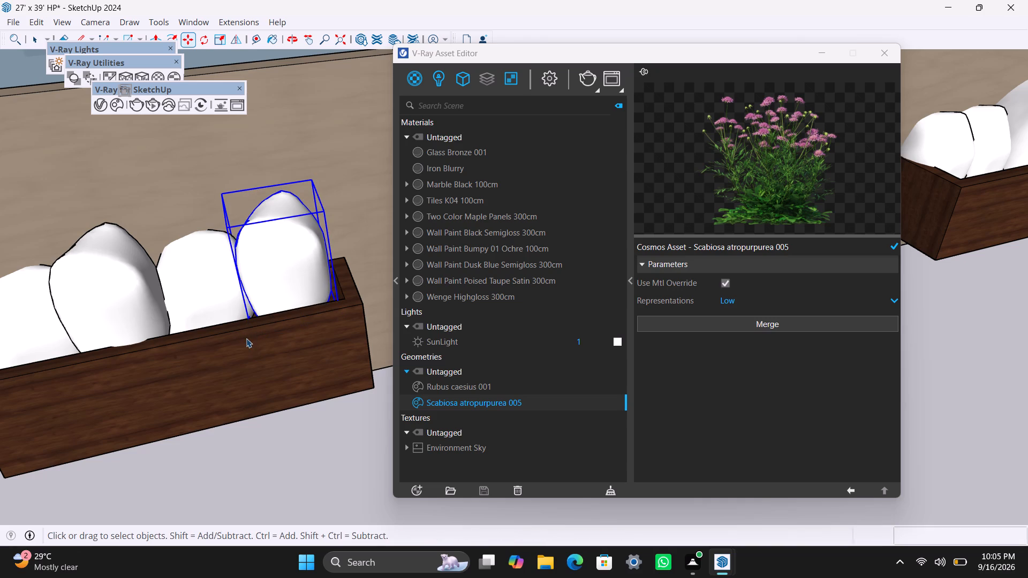
Nudge the copied Scabiosa between the two Rubus plants by about 3/16".
{"action": "left_click", "coordinate": [101, 303]}
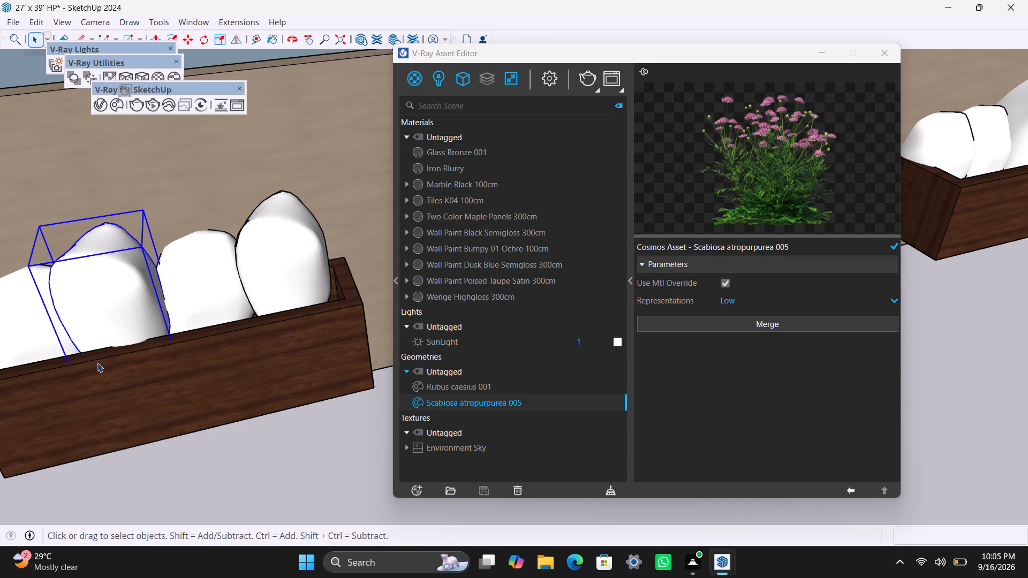
{"action": "key", "text": "m"}
{"action": "left_click", "coordinate": [70, 382]}
{"action": "left_click", "coordinate": [75, 373]}
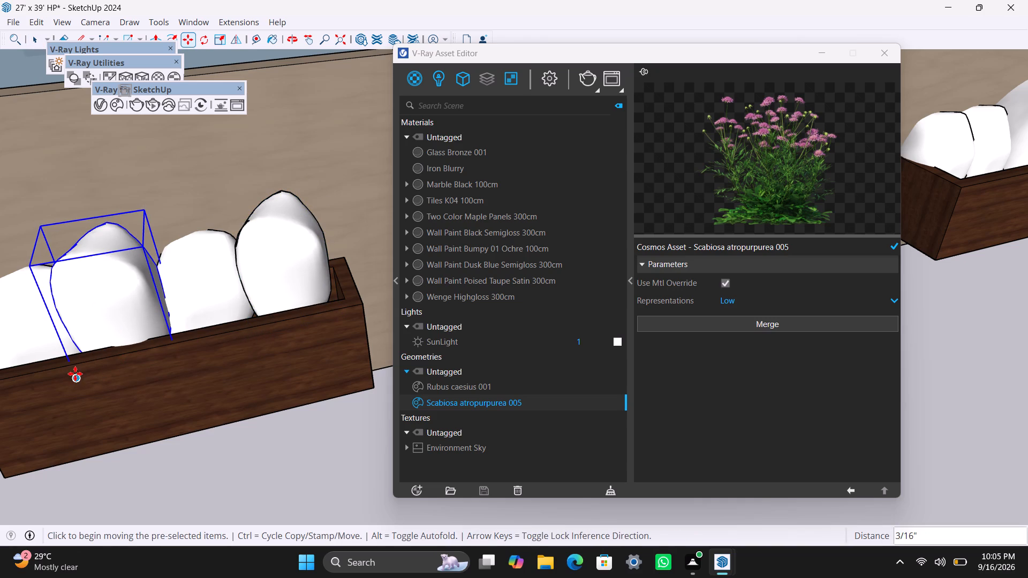
Fine-tune the copied Scabiosa's position between the two Rubus plants so it sits at the planter's front edge.
{"action": "left_click_drag", "start_coordinate": [74, 380], "coordinate": [79, 371]}
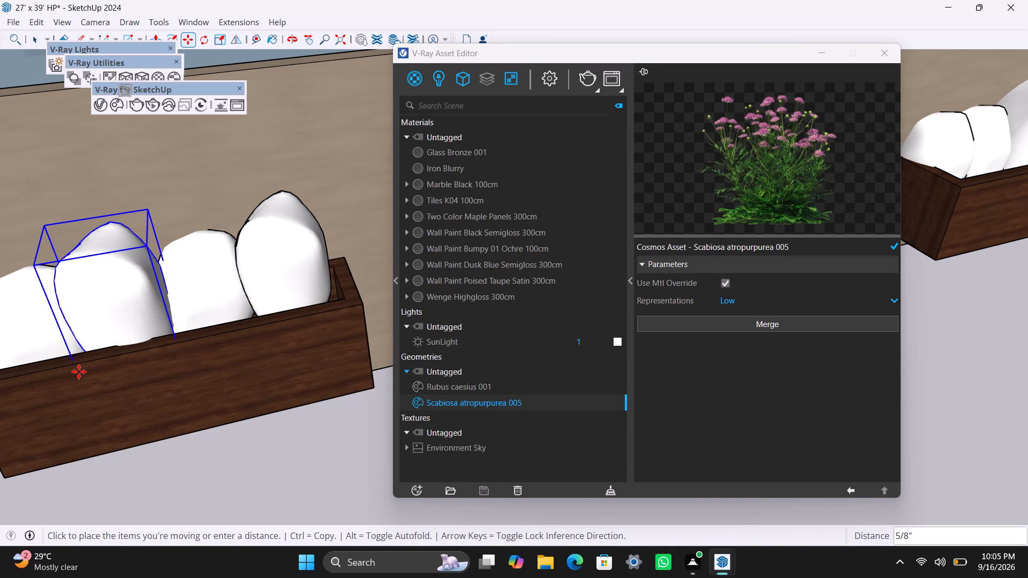
{"action": "left_click_drag", "start_coordinate": [79, 371], "coordinate": [82, 383]}
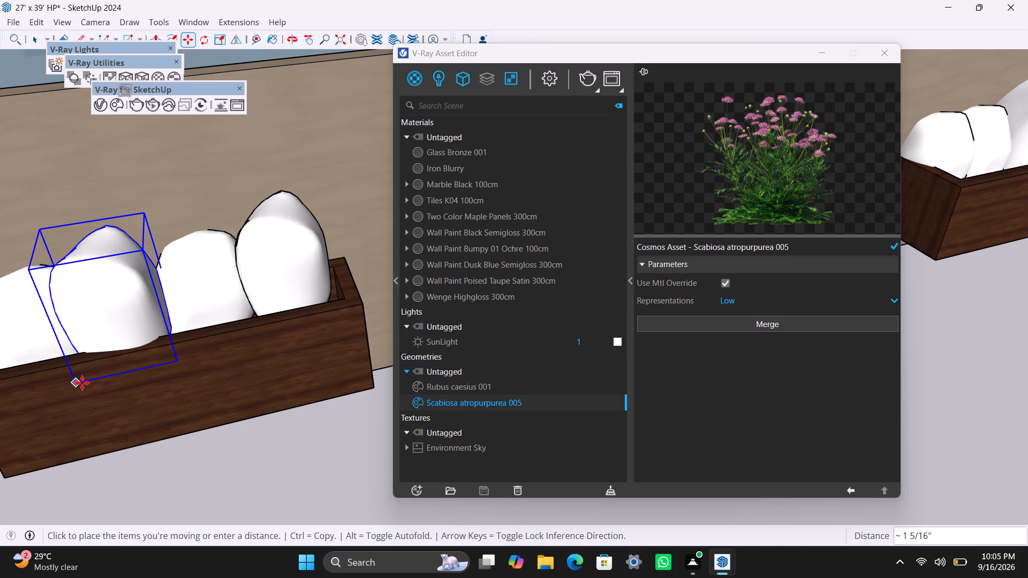
{"action": "left_click_drag", "start_coordinate": [82, 383], "coordinate": [92, 391]}
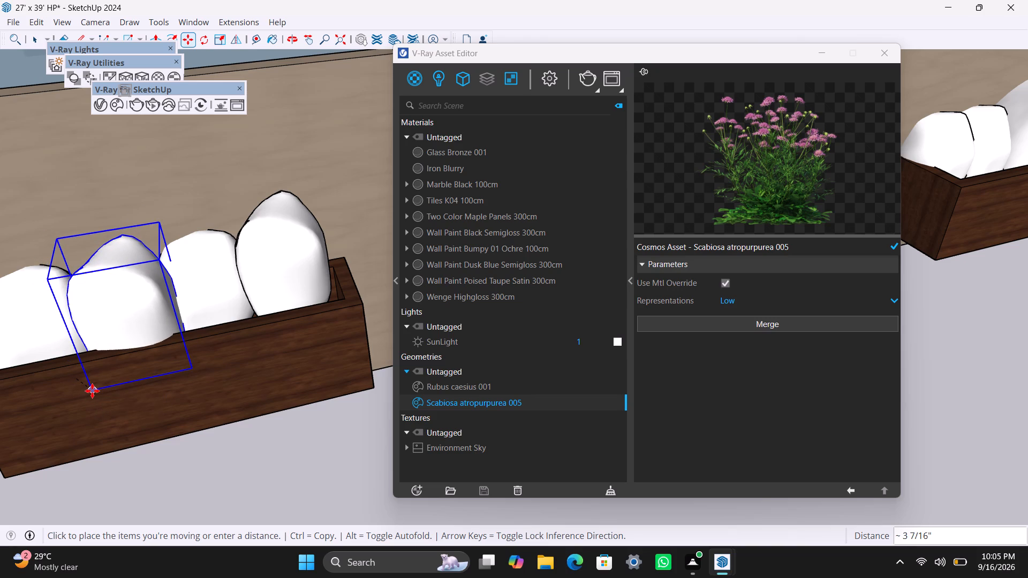
{"action": "left_click_drag", "start_coordinate": [92, 391], "coordinate": [87, 383]}
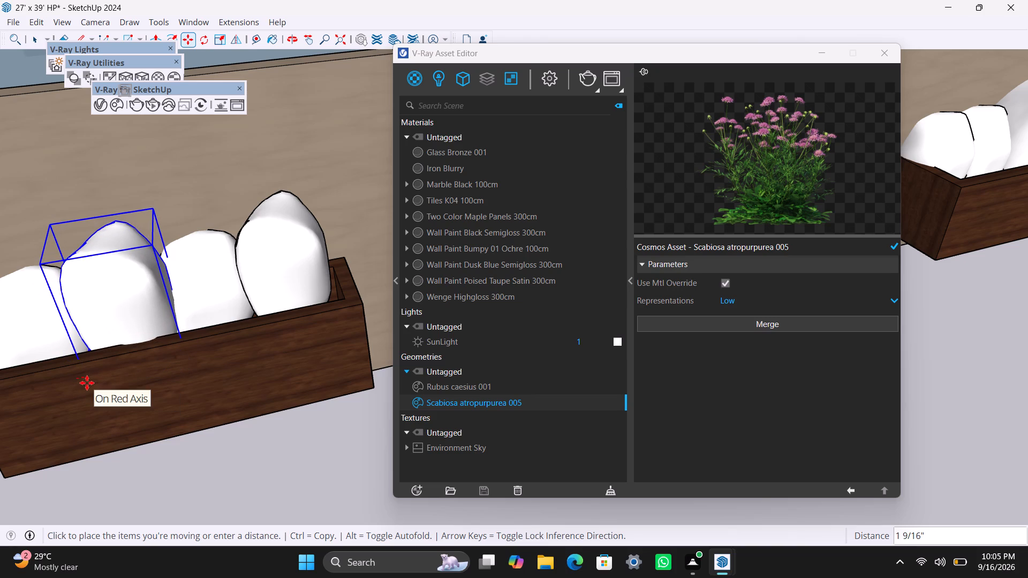
{"action": "left_click_drag", "start_coordinate": [87, 383], "coordinate": [86, 387]}
{"action": "key", "text": "space"}
{"action": "left_click", "coordinate": [215, 450]}
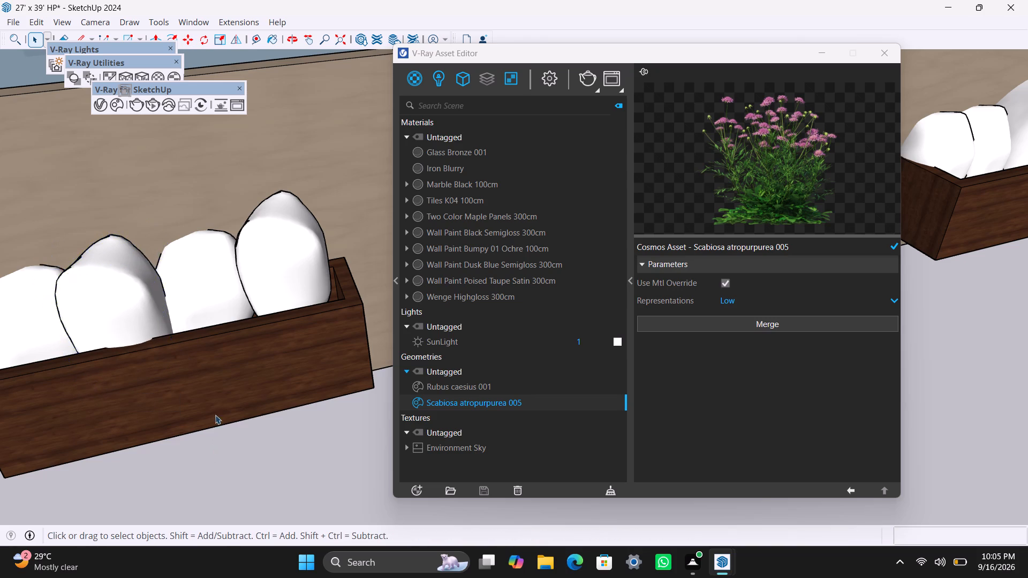
Import Skimmia japonica Rubella 004 from the downloaded Cosmos assets and place one at the outer end of the window-side planter.
{"action": "scroll", "coordinate": [240, 378], "scroll_direction": "down", "scroll_amount": 14}
{"action": "middle_click_drag", "start_coordinate": [244, 429], "coordinate": [100, 462]}
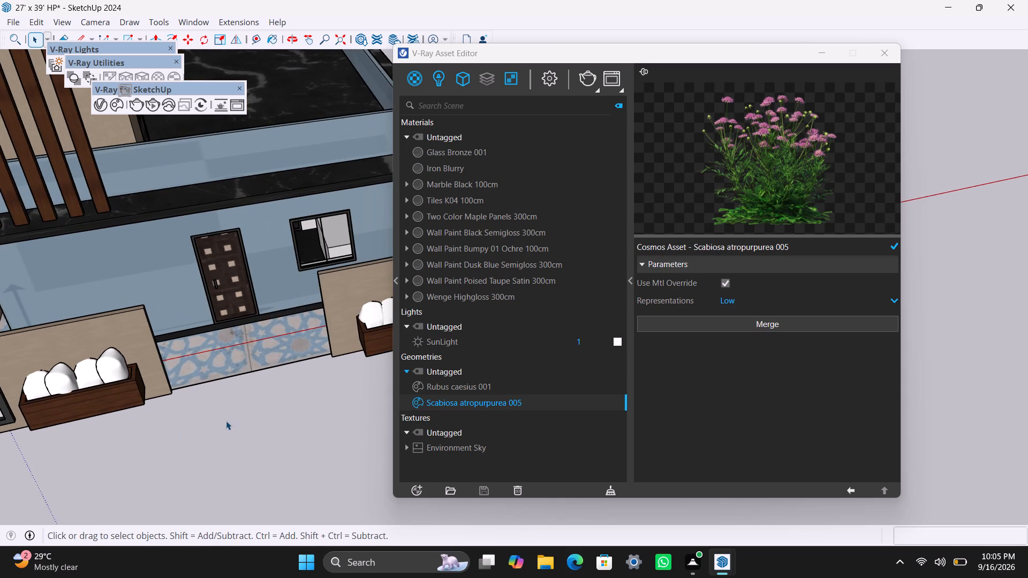
{"action": "scroll", "coordinate": [254, 421], "scroll_direction": "down", "scroll_amount": 3}
{"action": "middle_click_drag", "start_coordinate": [299, 420], "coordinate": [161, 455]}
{"action": "scroll", "coordinate": [234, 399], "scroll_direction": "down", "scroll_amount": 3}
{"action": "middle_click_drag", "start_coordinate": [230, 405], "coordinate": [191, 455], "text": "shift"}
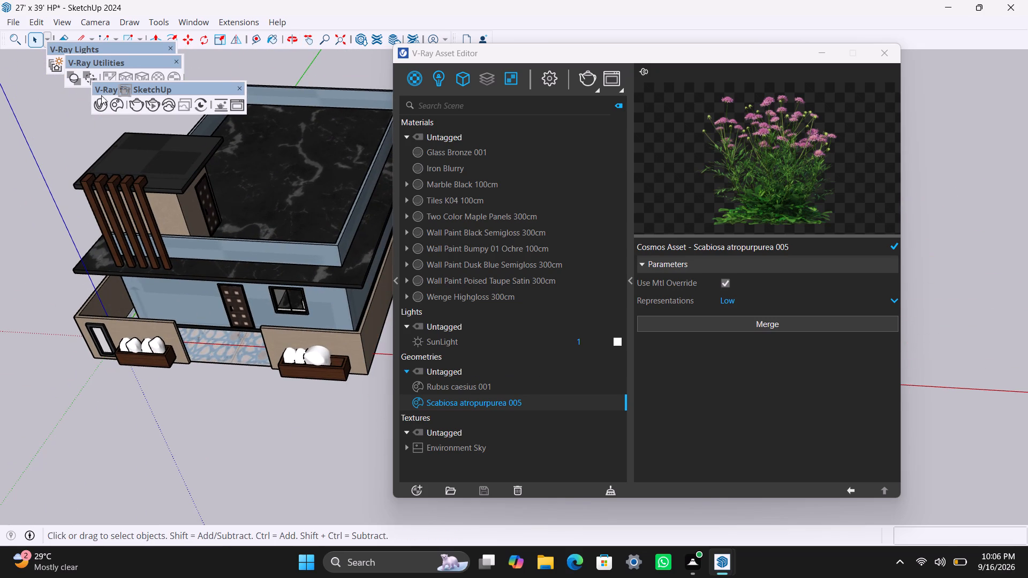
{"action": "left_click", "coordinate": [119, 105]}
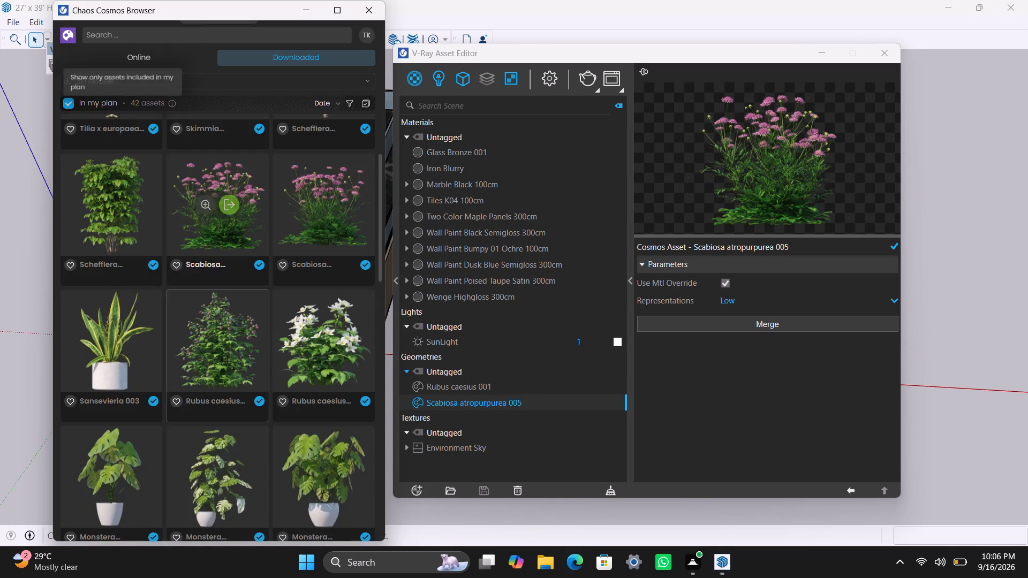
{"action": "scroll", "coordinate": [273, 369], "scroll_direction": "down", "scroll_amount": 2}
{"action": "scroll", "coordinate": [276, 361], "scroll_direction": "up", "scroll_amount": 6}
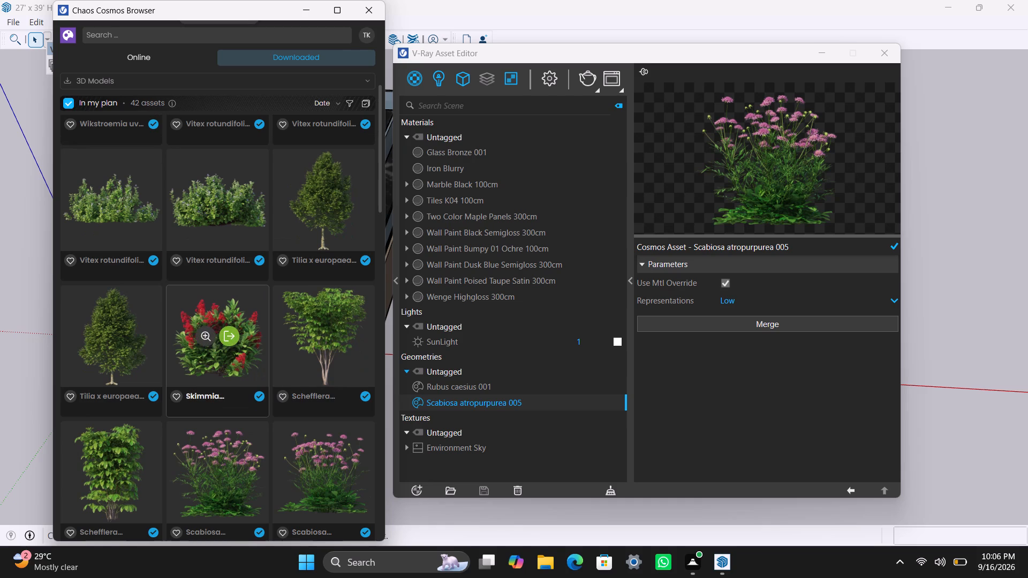
{"action": "left_click", "coordinate": [236, 343]}
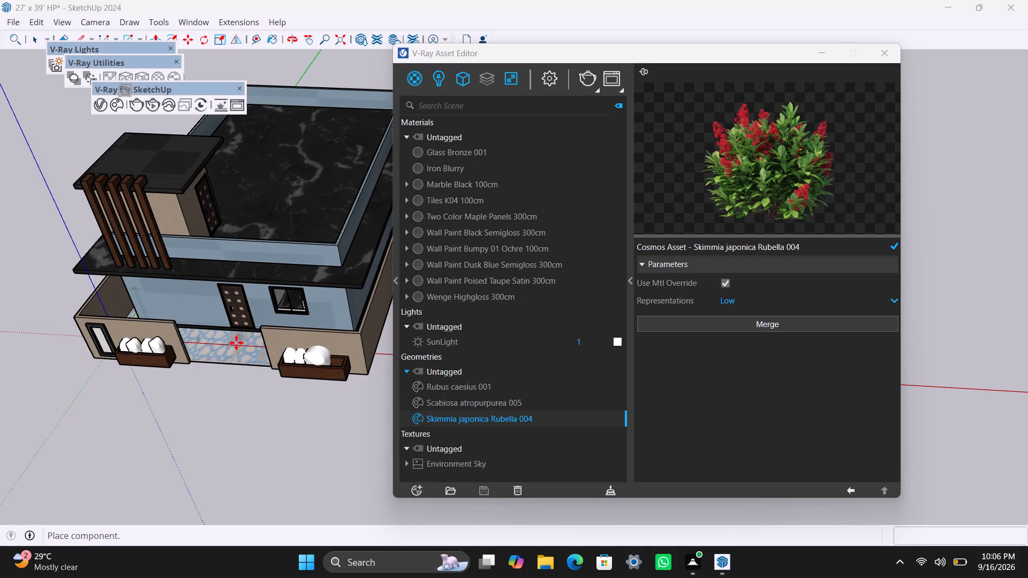
{"action": "scroll", "coordinate": [323, 381], "scroll_direction": "up", "scroll_amount": 7}
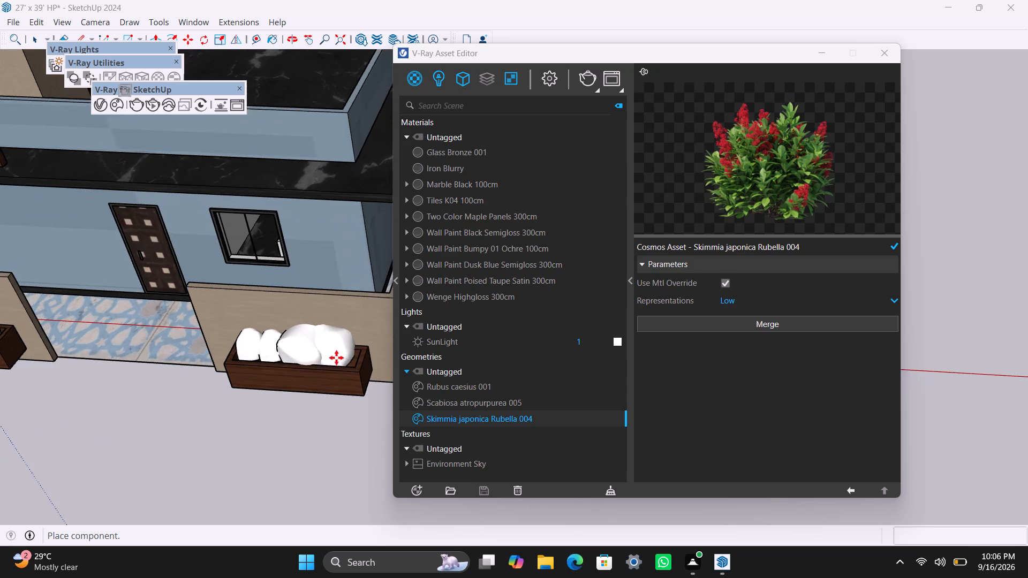
{"action": "scroll", "coordinate": [336, 359], "scroll_direction": "up", "scroll_amount": 2}
{"action": "left_click", "coordinate": [344, 363]}
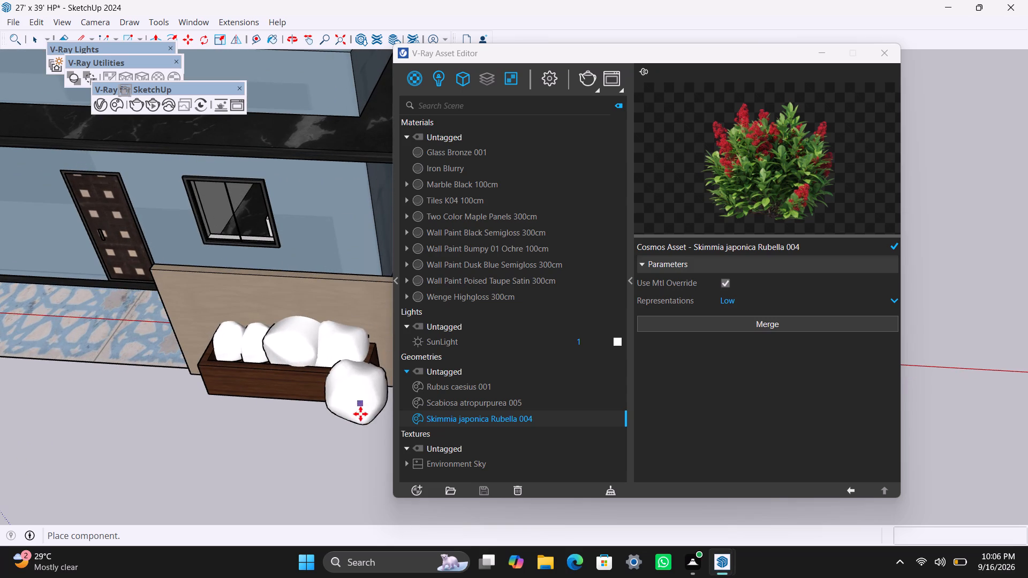
{"action": "key", "text": "space"}
{"action": "left_click", "coordinate": [304, 17]}
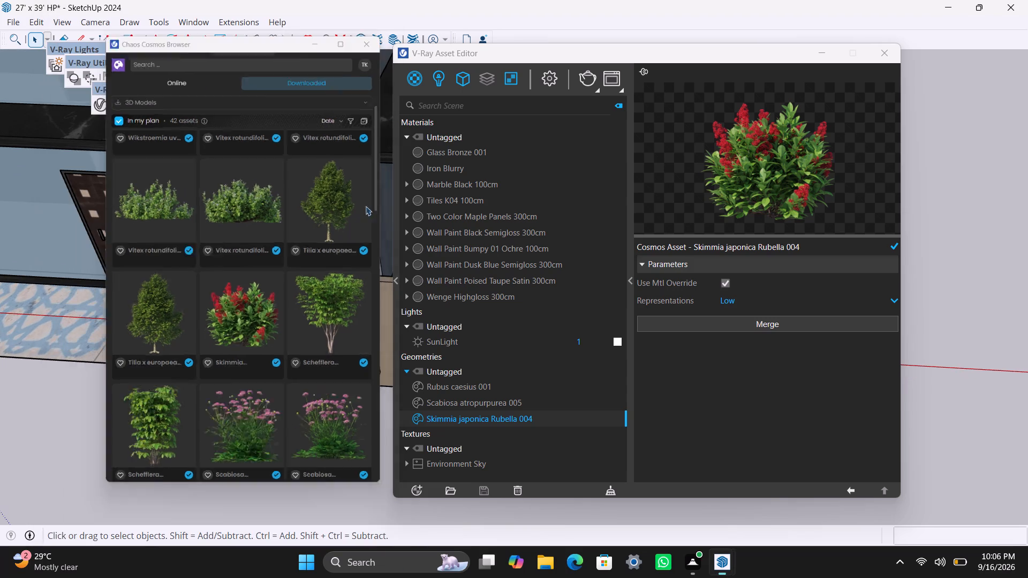
Run an interactive V-Ray render of the house front to inspect the planted flowers, stop it, and close the Asset Editor.
{"action": "scroll", "coordinate": [279, 404], "scroll_direction": "down", "scroll_amount": 5}
{"action": "middle_click_drag", "start_coordinate": [241, 454], "coordinate": [360, 448]}
{"action": "scroll", "coordinate": [244, 424], "scroll_direction": "down", "scroll_amount": 3}
{"action": "middle_click_drag", "start_coordinate": [232, 432], "coordinate": [288, 420]}
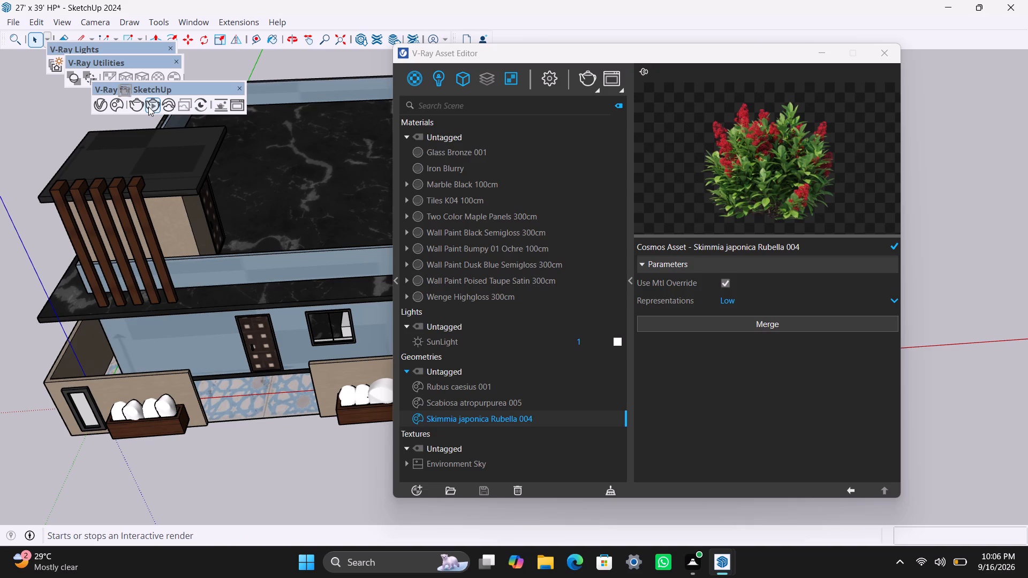
{"action": "left_click", "coordinate": [149, 107]}
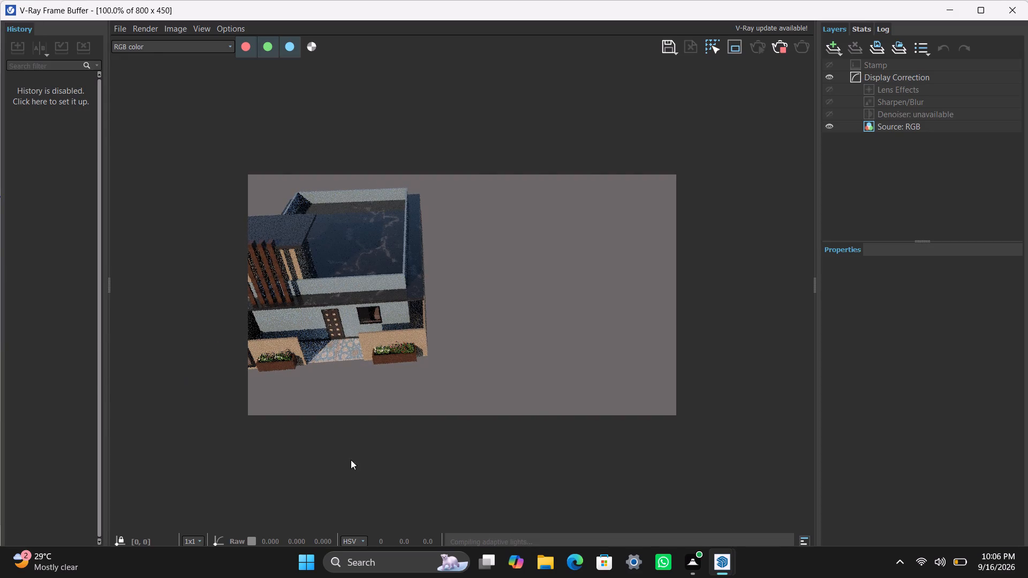
{"action": "scroll", "coordinate": [360, 379], "scroll_direction": "up", "scroll_amount": 2}
{"action": "scroll", "coordinate": [453, 416], "scroll_direction": "down", "scroll_amount": 1}
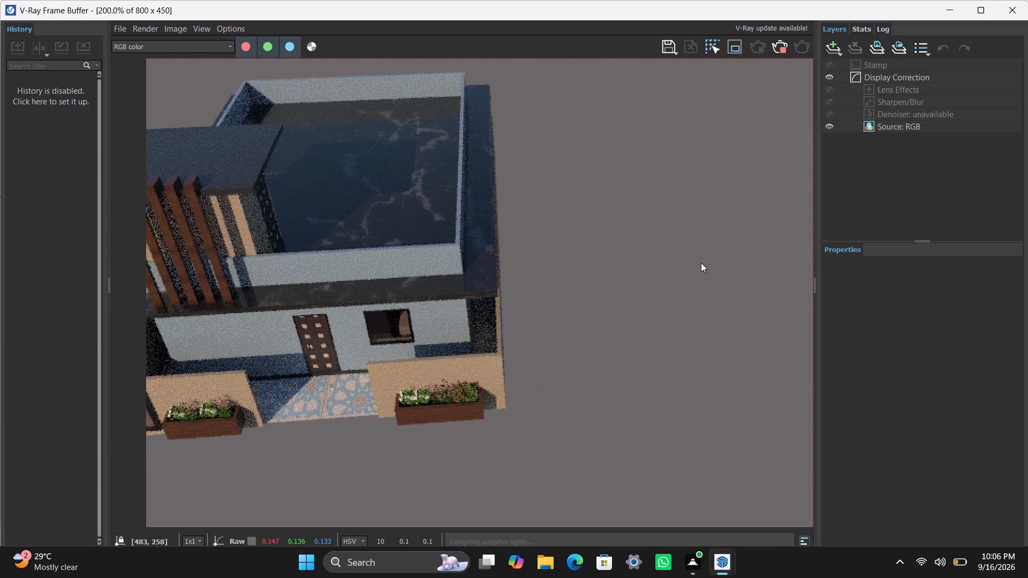
{"action": "left_click", "coordinate": [781, 48]}
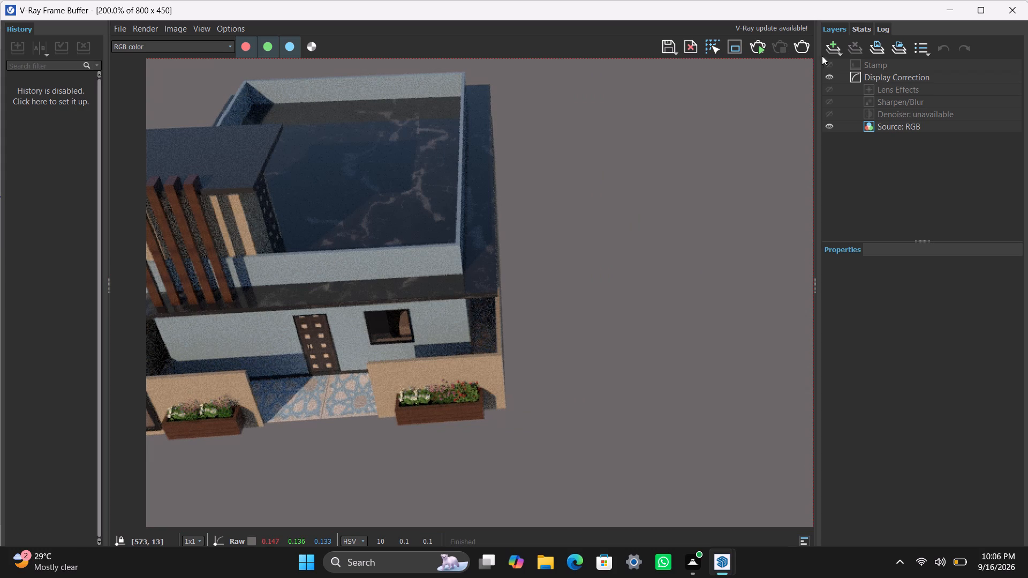
{"action": "left_click", "coordinate": [956, 8]}
{"action": "scroll", "coordinate": [628, 280], "scroll_direction": "down", "scroll_amount": 3}
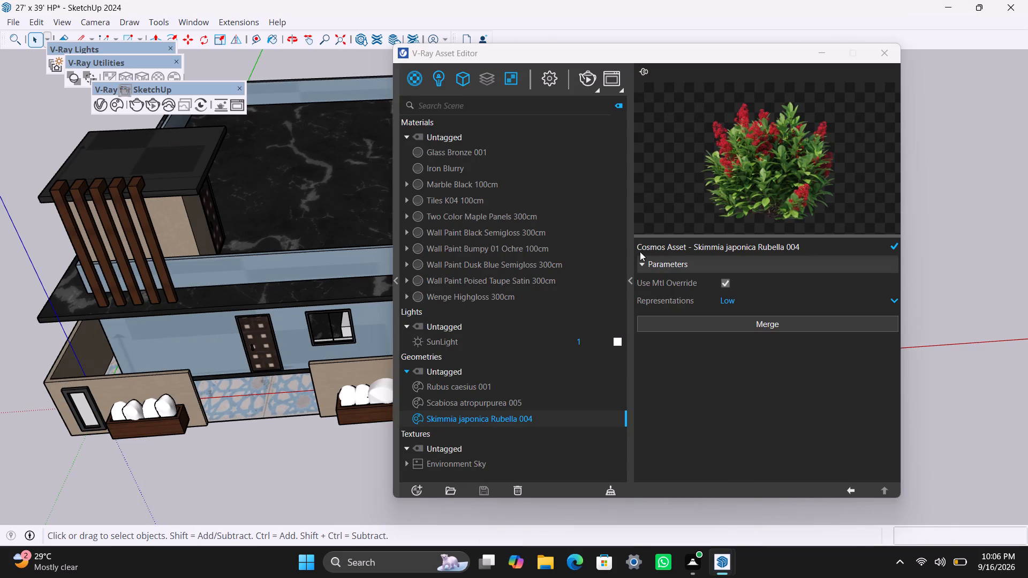
{"action": "left_click", "coordinate": [877, 49]}
Scale the Rubus between the two Scabiosas to about 1.24 in height and slightly increase its depth along the green axis.
{"action": "scroll", "coordinate": [658, 343], "scroll_direction": "down", "scroll_amount": 2}
{"action": "middle_click_drag", "start_coordinate": [558, 356], "coordinate": [757, 366]}
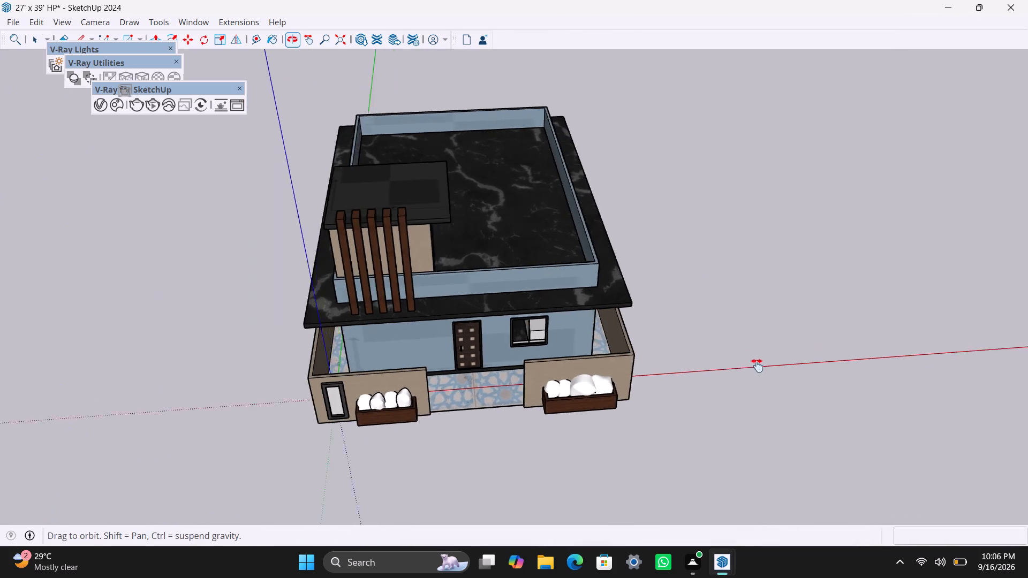
{"action": "middle_click_drag", "start_coordinate": [757, 366], "coordinate": [759, 367]}
{"action": "scroll", "coordinate": [647, 410], "scroll_direction": "up", "scroll_amount": 3}
{"action": "middle_click_drag", "start_coordinate": [478, 410], "coordinate": [441, 314]}
{"action": "scroll", "coordinate": [439, 354], "scroll_direction": "up", "scroll_amount": 2}
{"action": "middle_click_drag", "start_coordinate": [457, 406], "coordinate": [531, 419]}
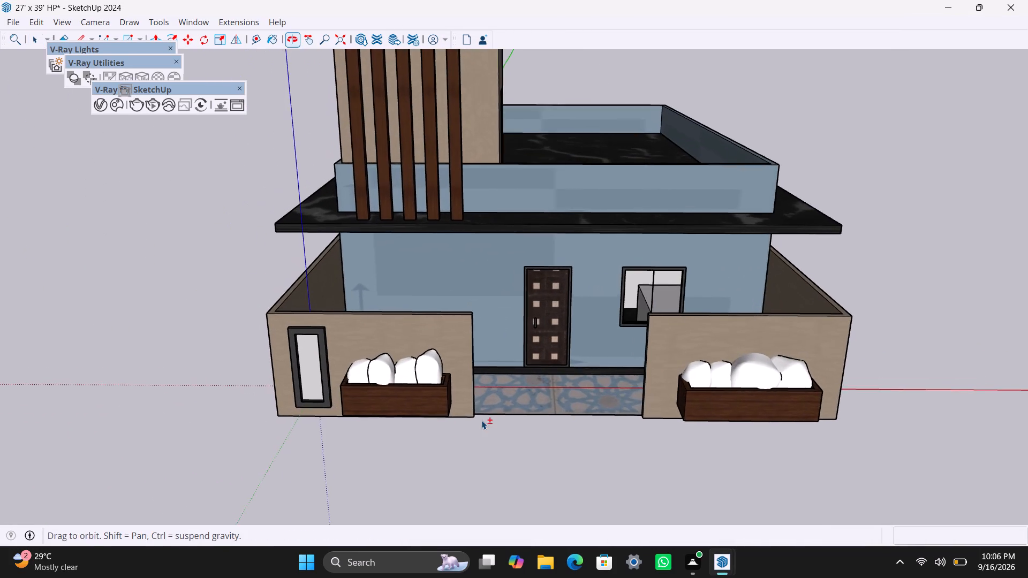
{"action": "scroll", "coordinate": [393, 386], "scroll_direction": "up", "scroll_amount": 4}
{"action": "left_click", "coordinate": [403, 367]}
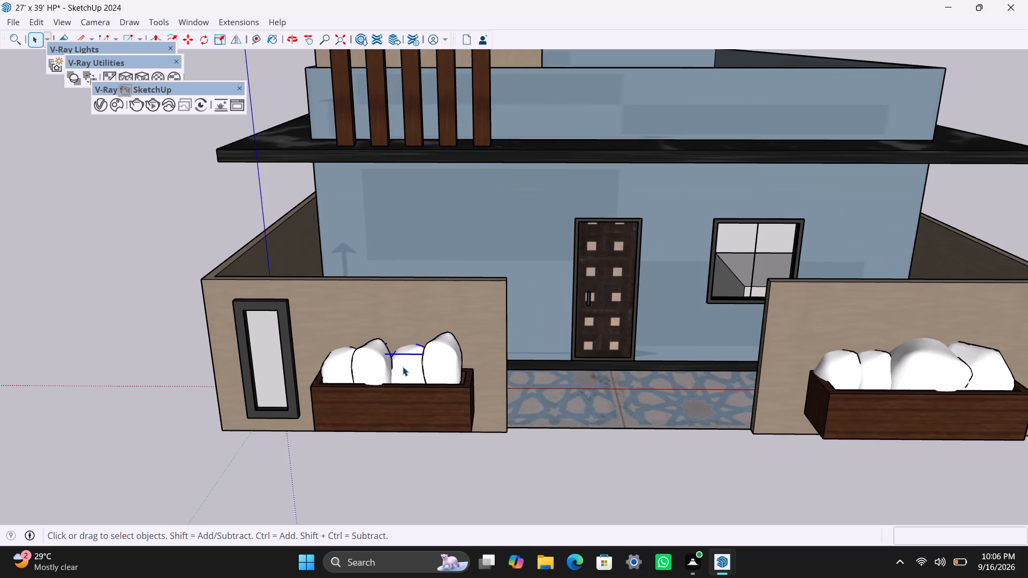
{"action": "key", "text": "s"}
{"action": "scroll", "coordinate": [406, 357], "scroll_direction": "up", "scroll_amount": 4}
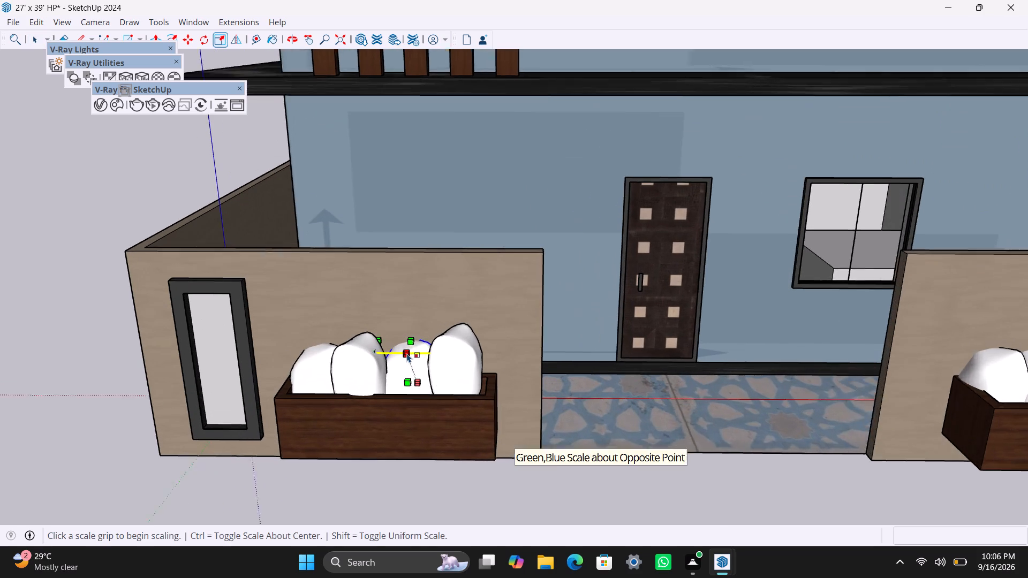
{"action": "left_click_drag", "start_coordinate": [411, 341], "coordinate": [365, 334]}
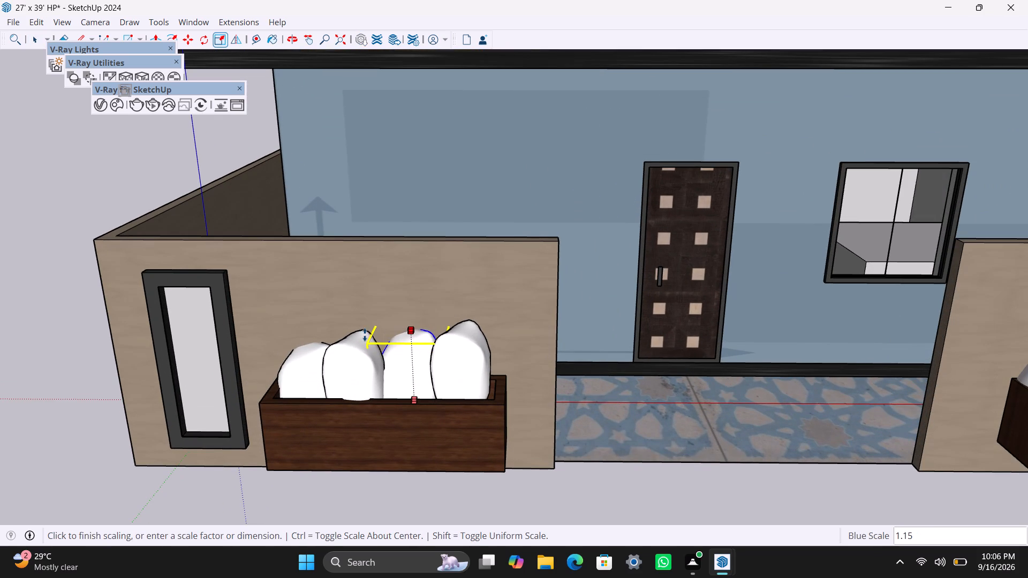
{"action": "left_click_drag", "start_coordinate": [365, 334], "coordinate": [362, 330]}
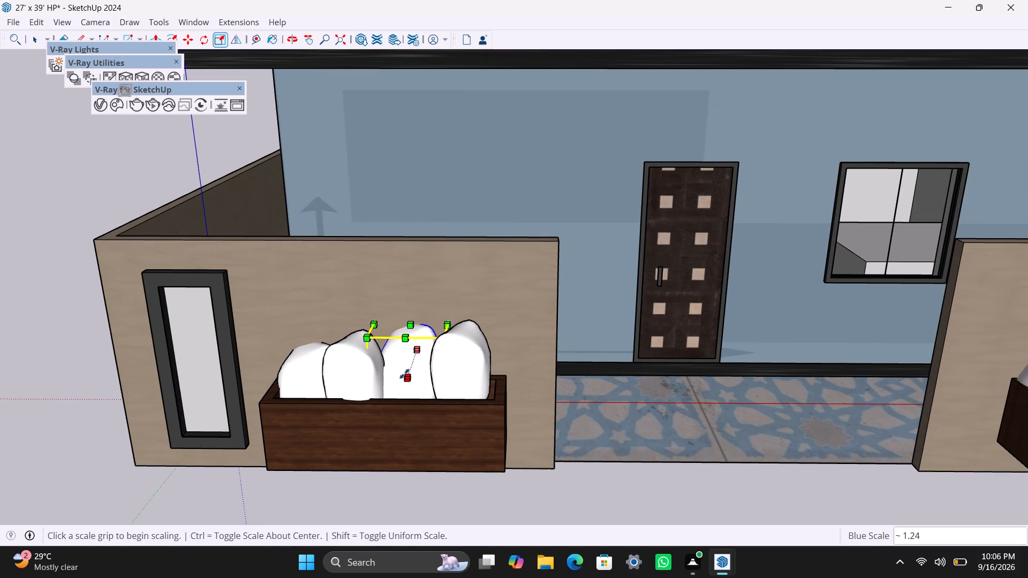
{"action": "left_click_drag", "start_coordinate": [405, 374], "coordinate": [354, 366]}
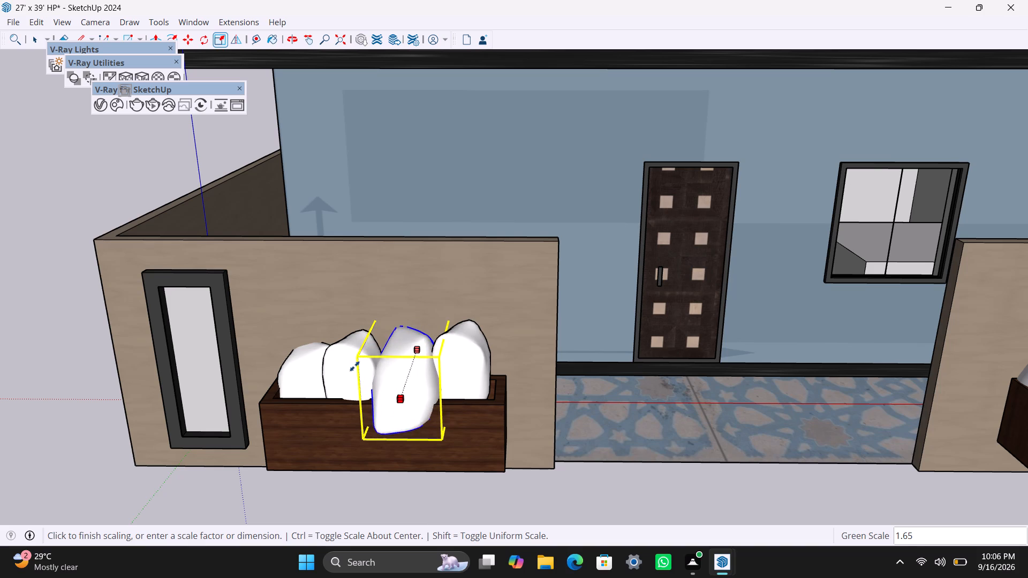
{"action": "left_click_drag", "start_coordinate": [354, 366], "coordinate": [354, 351]}
{"action": "left_click", "coordinate": [310, 372]}
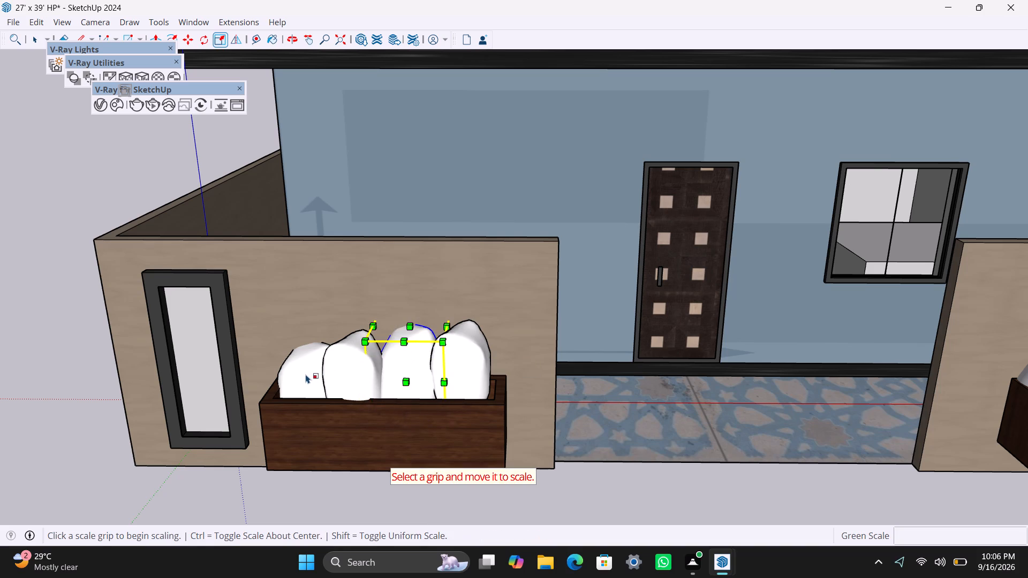
{"action": "key", "text": "space"}
Scale the Rubus at the narrow-window end of the planter to about 1.30 in height and slightly increase its depth.
{"action": "left_click", "coordinate": [303, 375]}
{"action": "key", "text": "s"}
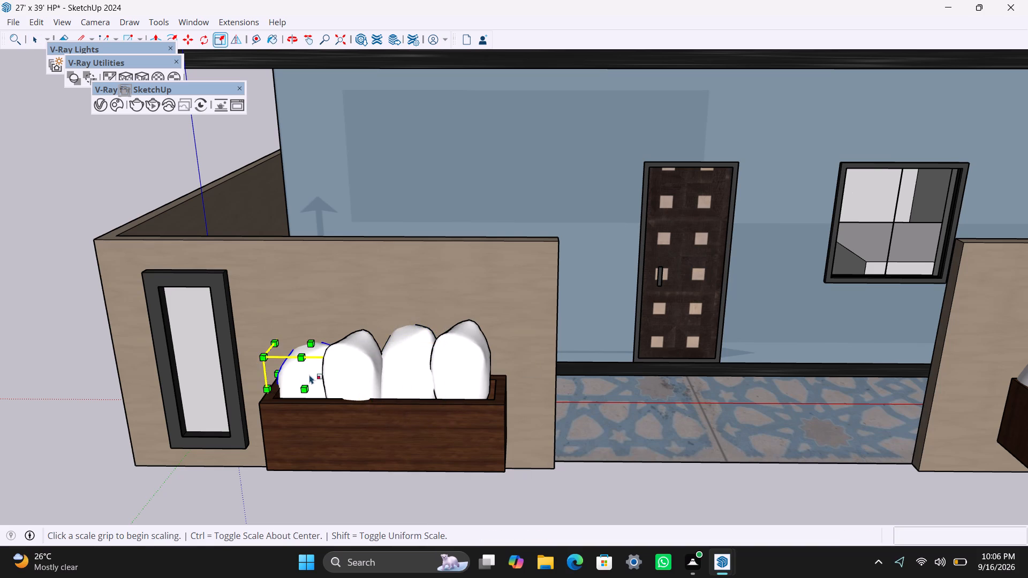
{"action": "left_click_drag", "start_coordinate": [310, 345], "coordinate": [372, 325]}
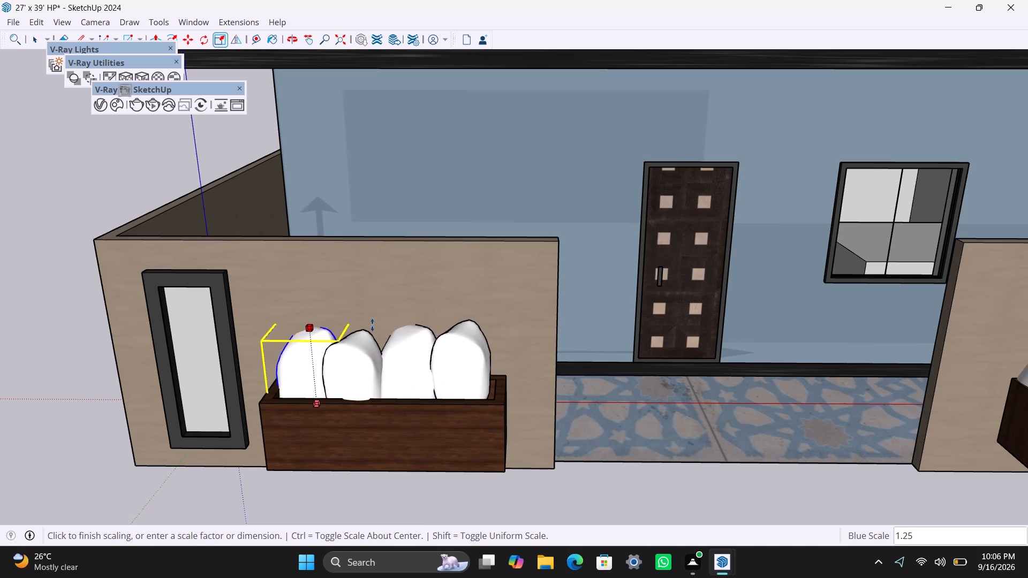
{"action": "left_click_drag", "start_coordinate": [372, 325], "coordinate": [365, 326]}
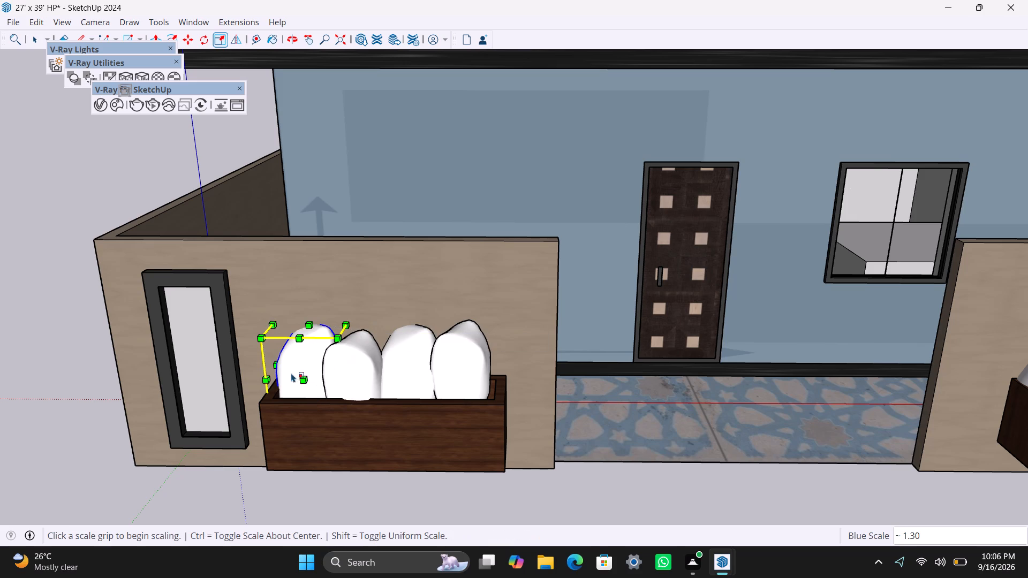
{"action": "left_click_drag", "start_coordinate": [299, 375], "coordinate": [302, 382]}
{"action": "key", "text": "space"}
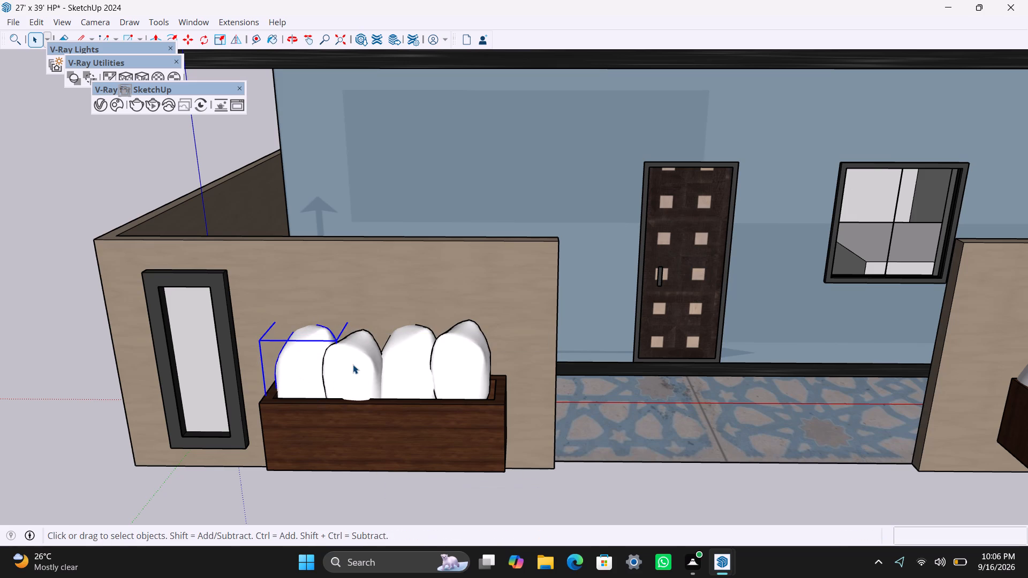
Slightly reduce the depth of the Scabiosa between the two Rubus plants so its base stays inside the planter's front edge.
{"action": "left_click", "coordinate": [353, 364]}
{"action": "scroll", "coordinate": [349, 382], "scroll_direction": "up", "scroll_amount": 2}
{"action": "key", "text": "s"}
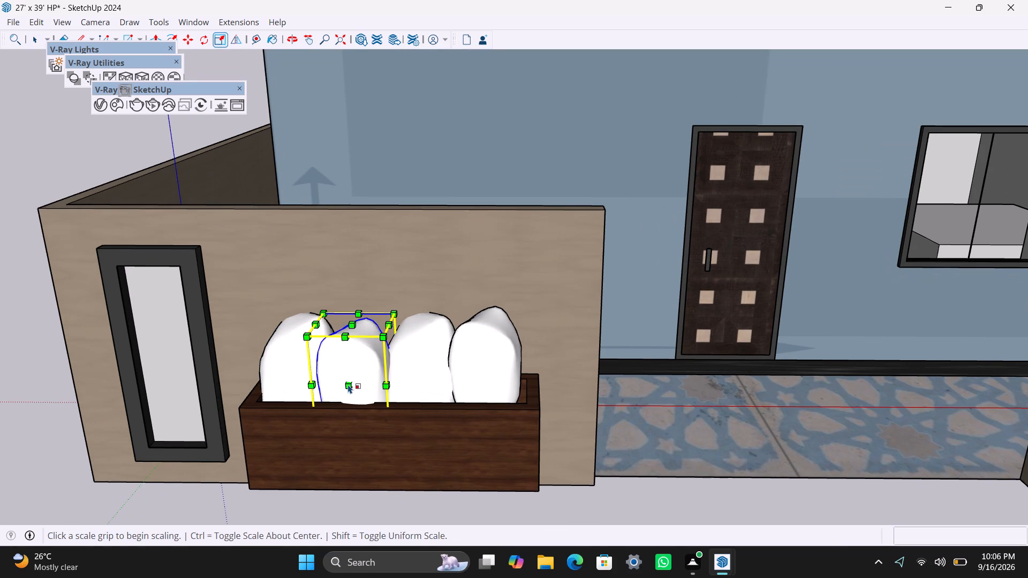
{"action": "left_click_drag", "start_coordinate": [349, 381], "coordinate": [354, 375]}
{"action": "key", "text": "space"}
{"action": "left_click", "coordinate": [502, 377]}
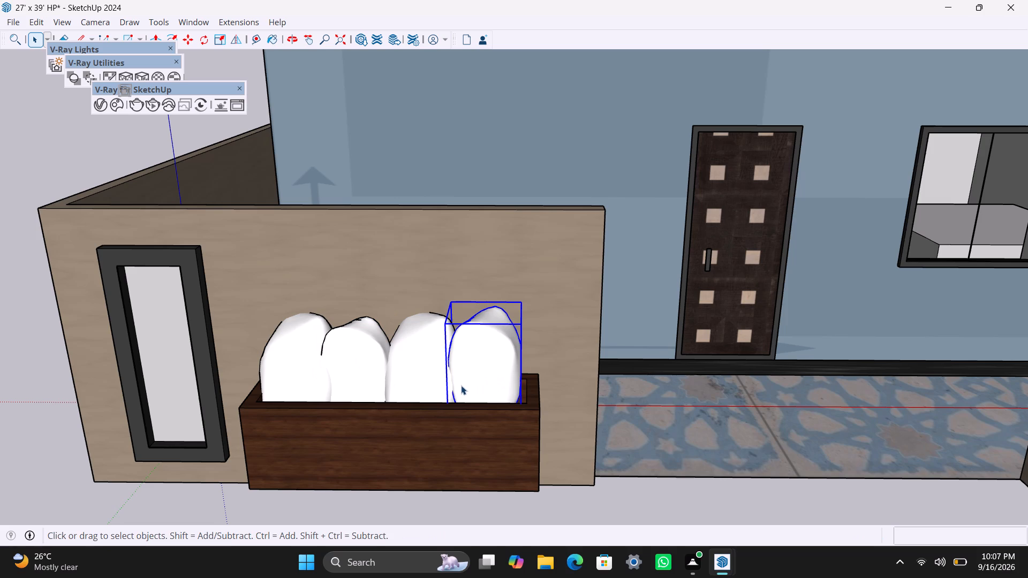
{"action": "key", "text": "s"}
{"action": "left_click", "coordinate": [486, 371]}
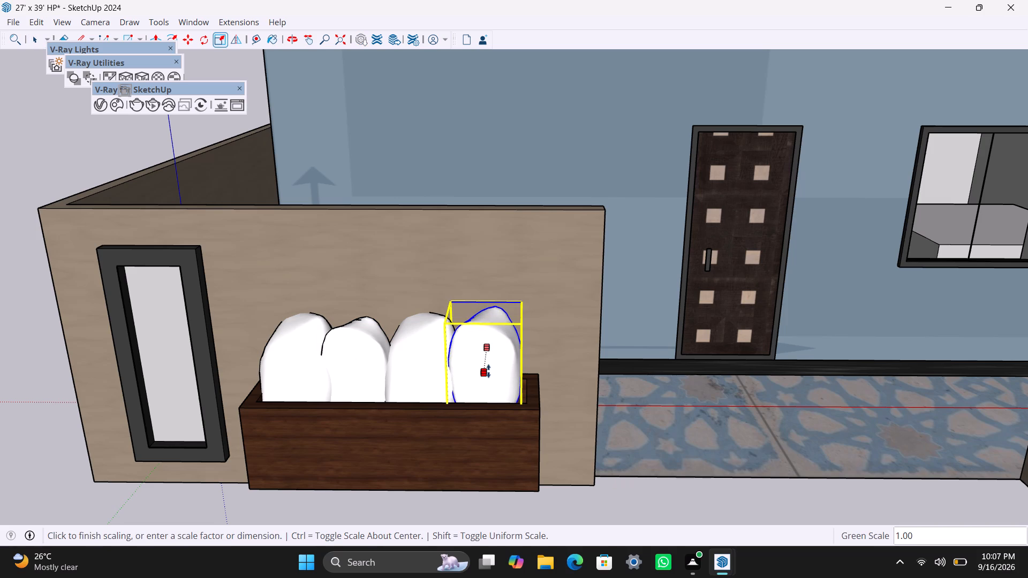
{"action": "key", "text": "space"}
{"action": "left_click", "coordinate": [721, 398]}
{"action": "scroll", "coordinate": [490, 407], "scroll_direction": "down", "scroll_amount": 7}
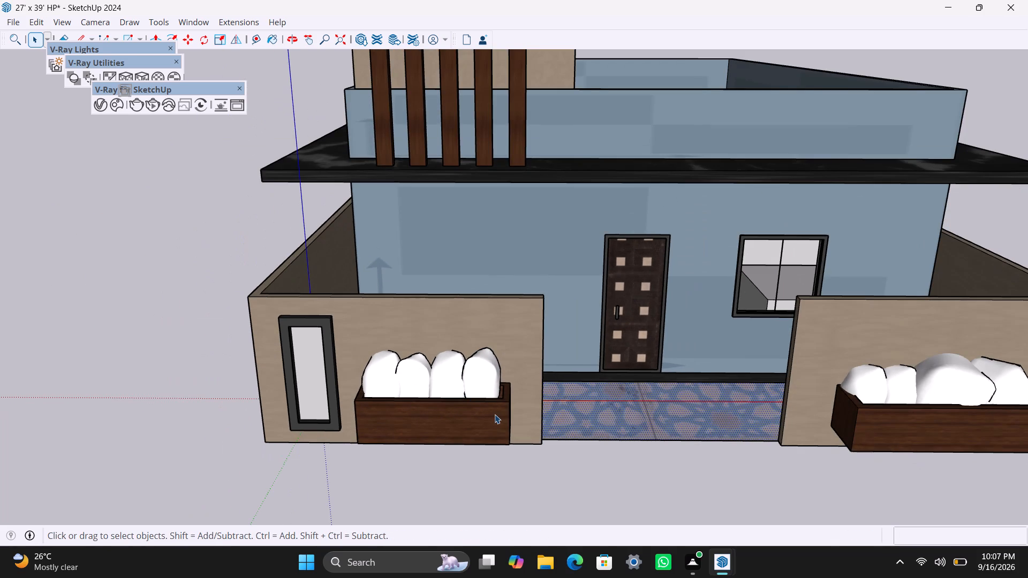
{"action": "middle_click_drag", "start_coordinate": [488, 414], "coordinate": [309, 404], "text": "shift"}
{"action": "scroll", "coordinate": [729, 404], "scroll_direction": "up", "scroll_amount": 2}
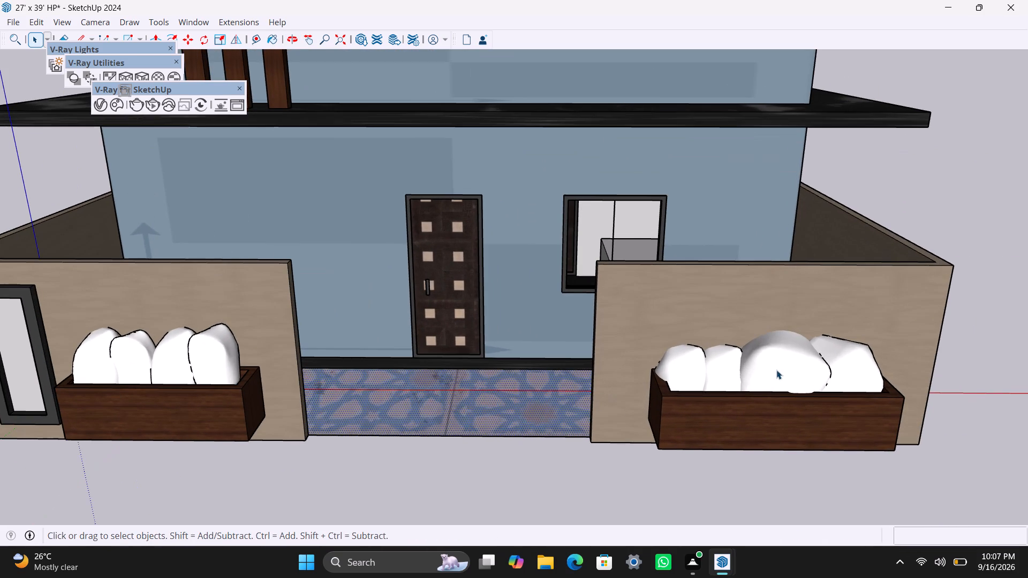
Scale the depth of the largest plant in the wider planter to about 0.79 along the green axis, keeping it inside the front edge.
{"action": "left_click", "coordinate": [776, 370]}
{"action": "key", "text": "s"}
{"action": "left_click_drag", "start_coordinate": [793, 387], "coordinate": [794, 385]}
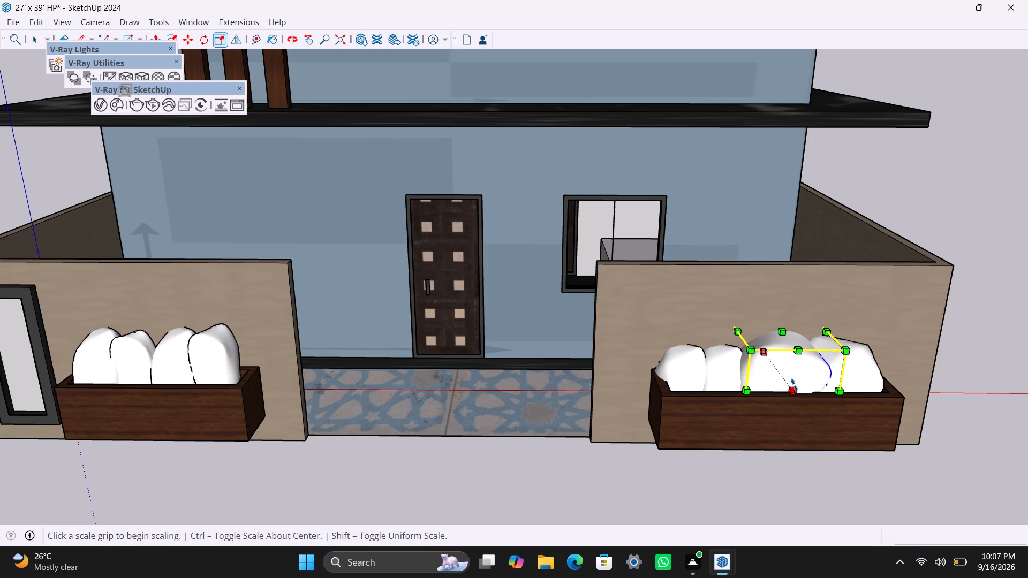
{"action": "left_click_drag", "start_coordinate": [794, 385], "coordinate": [788, 381]}
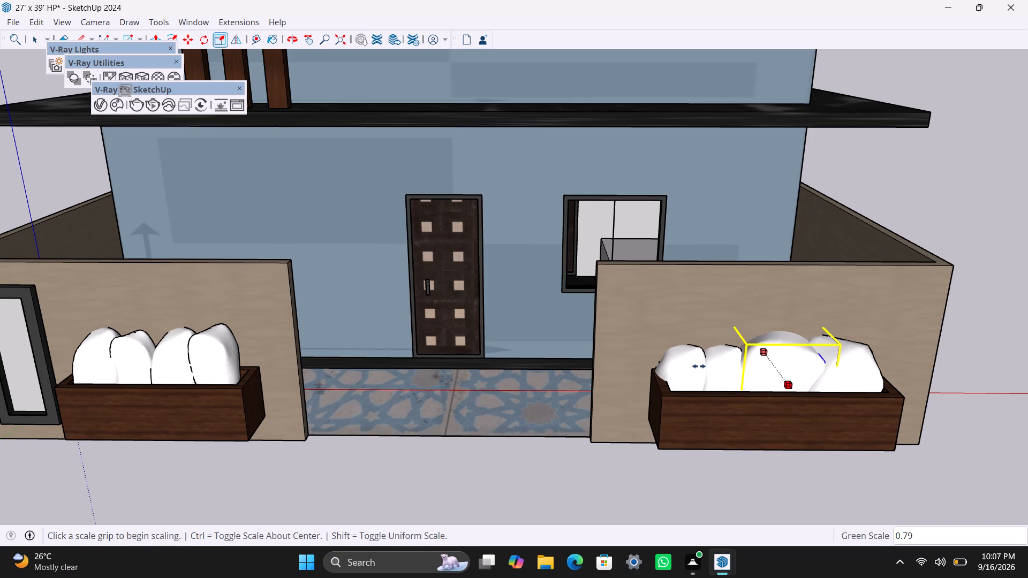
Make the wider planter's plant nearest the entrance taller and scale its width to about 0.83 along the red axis.
{"action": "key", "text": "space"}
{"action": "left_click", "coordinate": [687, 372]}
{"action": "key", "text": "s"}
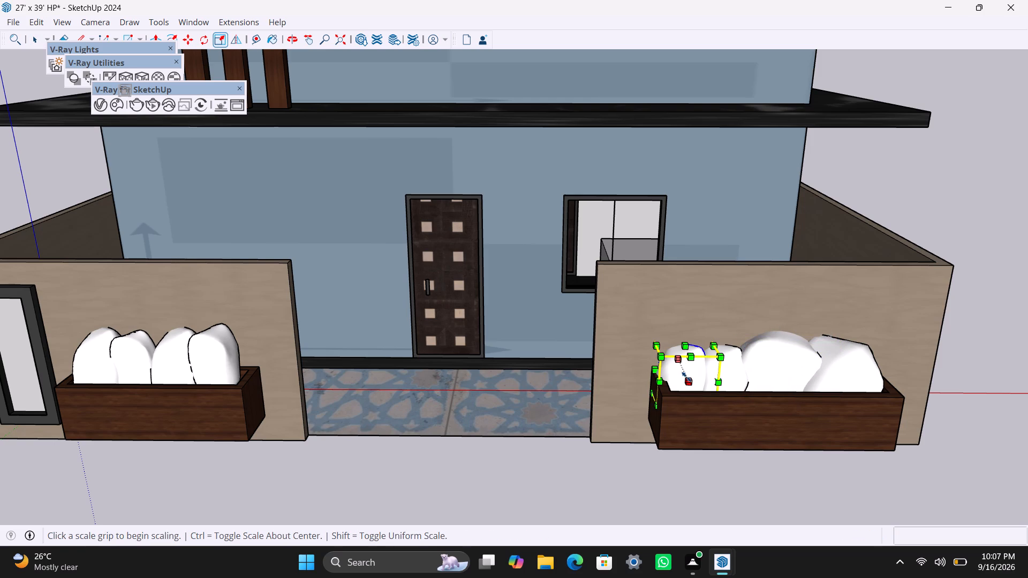
{"action": "left_click_drag", "start_coordinate": [688, 341], "coordinate": [688, 339]}
{"action": "left_click_drag", "start_coordinate": [688, 339], "coordinate": [688, 335]}
{"action": "left_click_drag", "start_coordinate": [655, 364], "coordinate": [661, 364]}
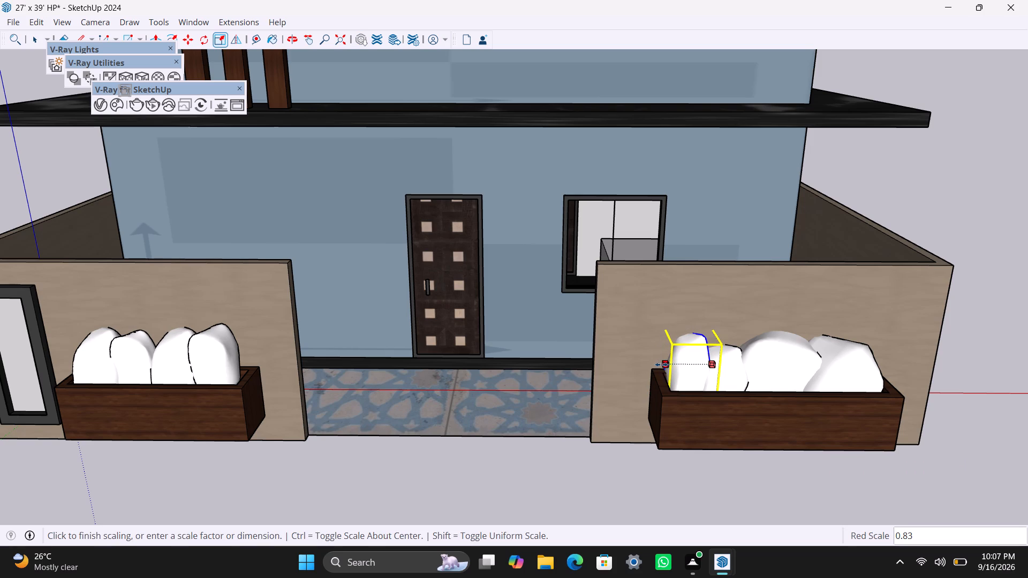
{"action": "left_click_drag", "start_coordinate": [661, 364], "coordinate": [665, 366]}
{"action": "left_click_drag", "start_coordinate": [665, 366], "coordinate": [664, 368]}
Scale the second plant from the entrance in the wider planter taller, matching the height of the neighbouring end plant.
{"action": "scroll", "coordinate": [721, 387], "scroll_direction": "up", "scroll_amount": 2}
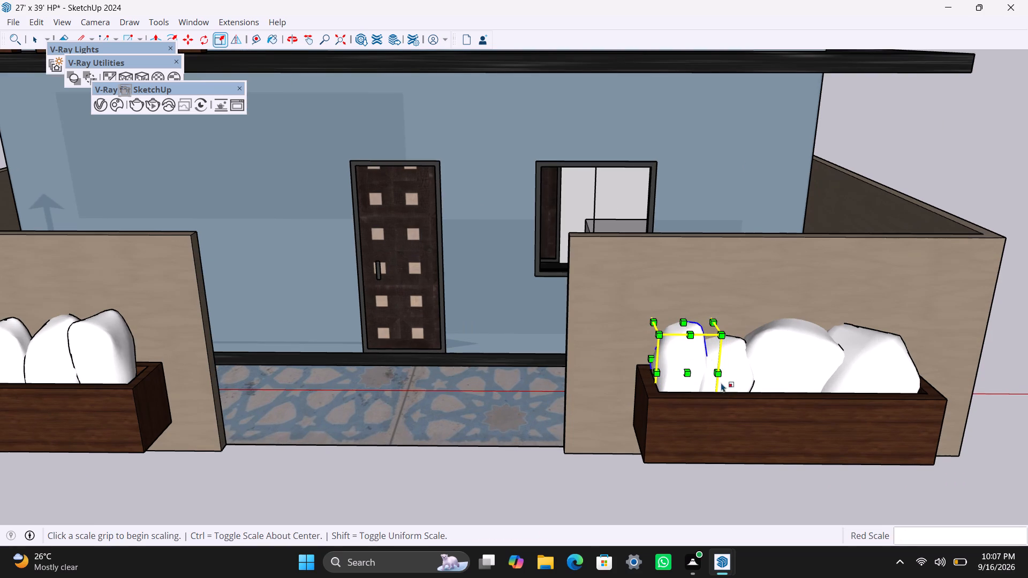
{"action": "key", "text": "space"}
{"action": "left_click", "coordinate": [735, 361]}
{"action": "key", "text": "s"}
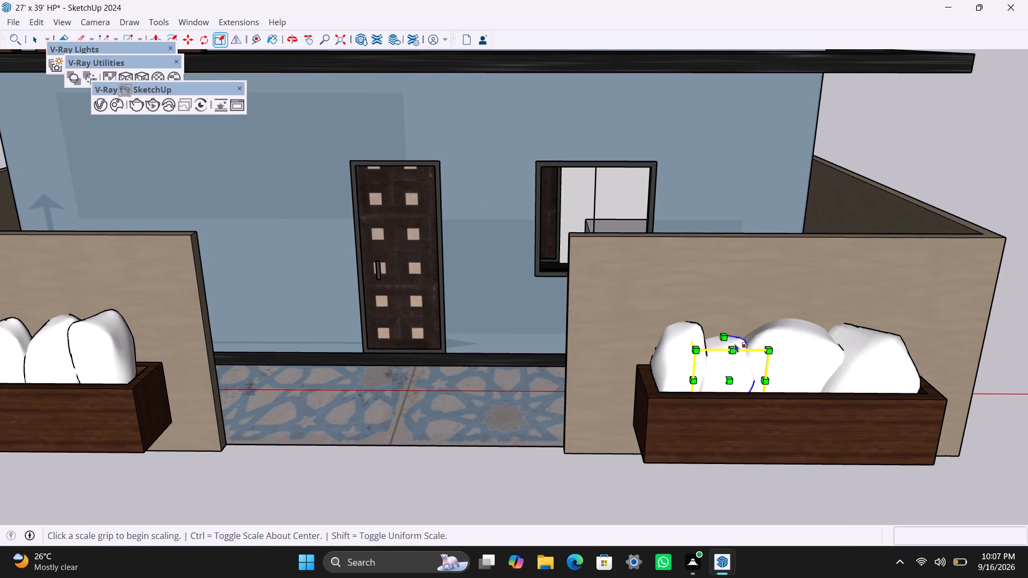
{"action": "left_click_drag", "start_coordinate": [723, 335], "coordinate": [697, 322]}
{"action": "key", "text": "space"}
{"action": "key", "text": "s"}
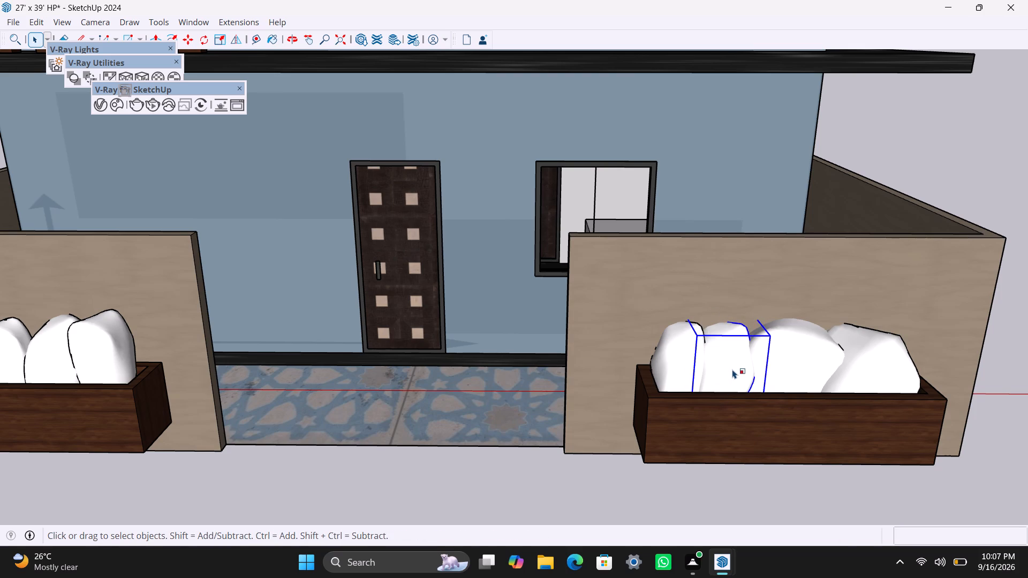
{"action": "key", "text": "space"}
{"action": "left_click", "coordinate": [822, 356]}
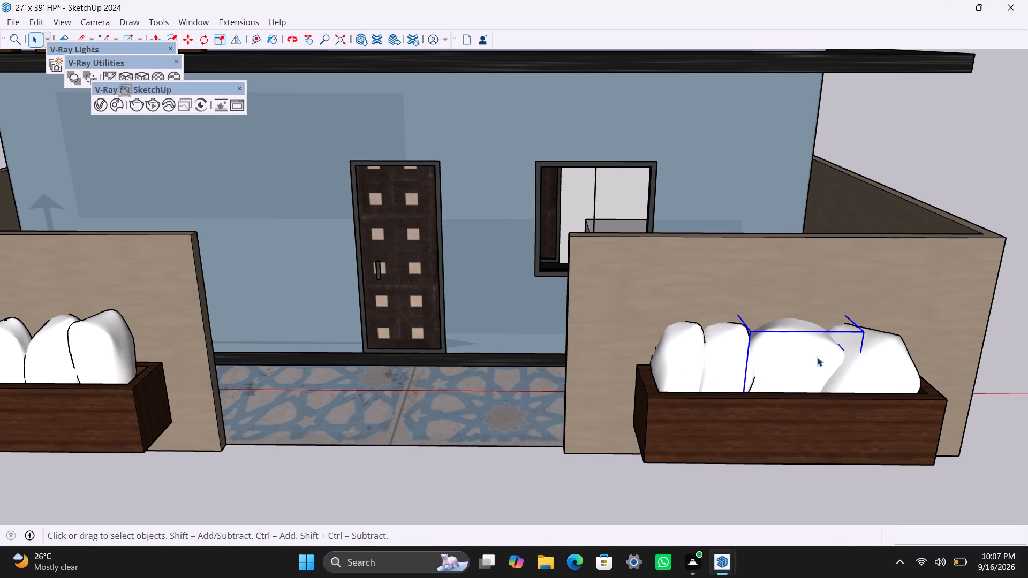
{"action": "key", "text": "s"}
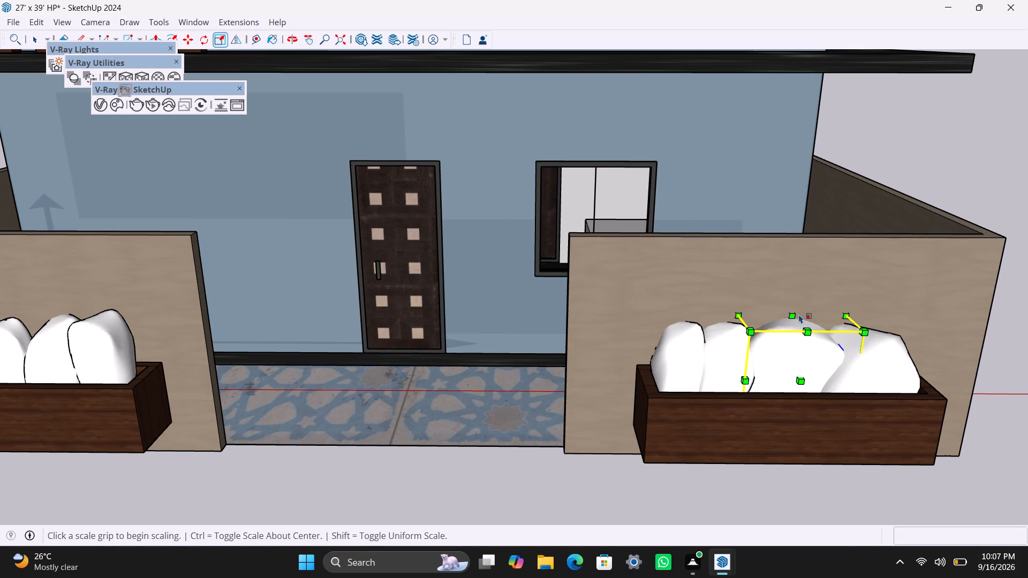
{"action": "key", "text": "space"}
Slightly increase the height of the plant at the far end of the wider planter, close to the largest plant's height.
{"action": "left_click", "coordinate": [872, 365]}
{"action": "key", "text": "s"}
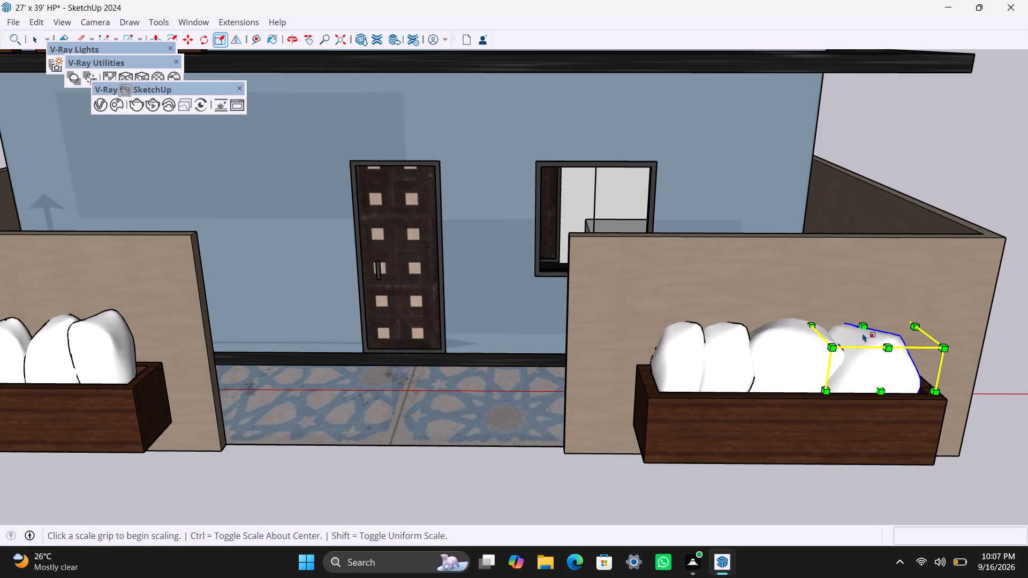
{"action": "left_click_drag", "start_coordinate": [862, 325], "coordinate": [815, 331]}
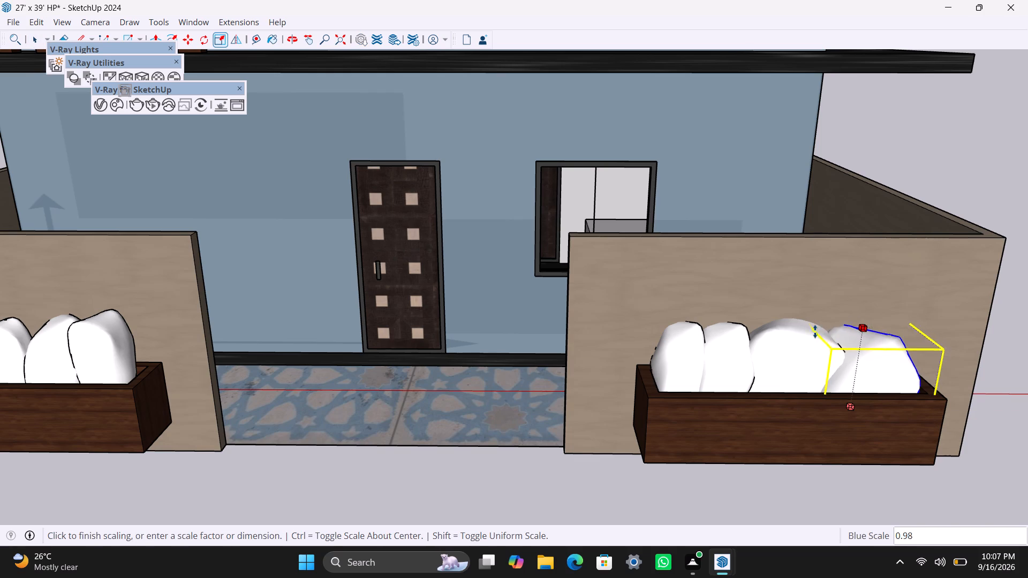
{"action": "left_click_drag", "start_coordinate": [815, 331], "coordinate": [792, 316]}
{"action": "key", "text": "space"}
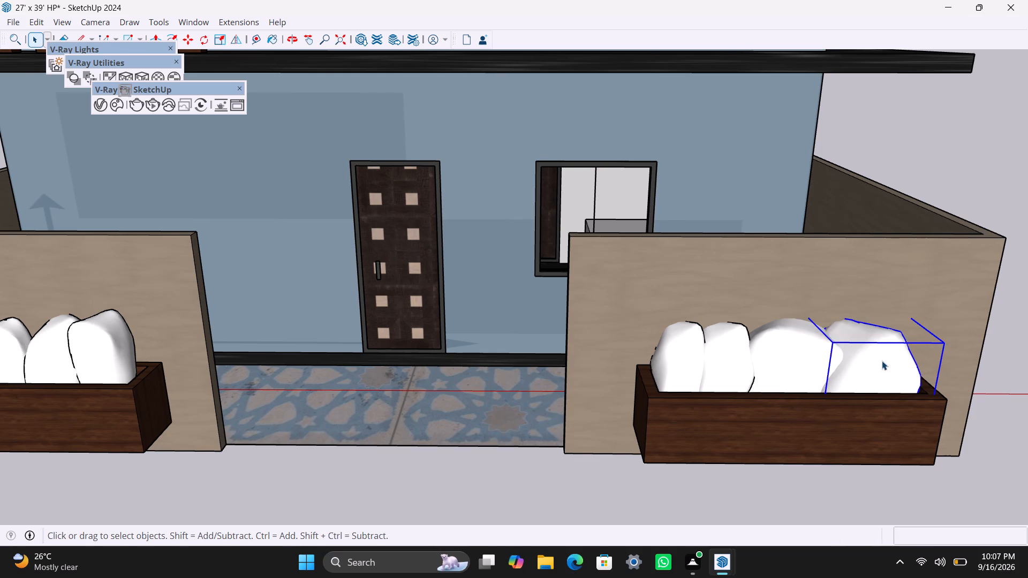
Clear the selection and save the house model with the whole front in view.
{"action": "scroll", "coordinate": [889, 398], "scroll_direction": "down", "scroll_amount": 2}
{"action": "scroll", "coordinate": [676, 408], "scroll_direction": "down", "scroll_amount": 4}
{"action": "left_click", "coordinate": [427, 462]}
{"action": "scroll", "coordinate": [526, 428], "scroll_direction": "down", "scroll_amount": 4}
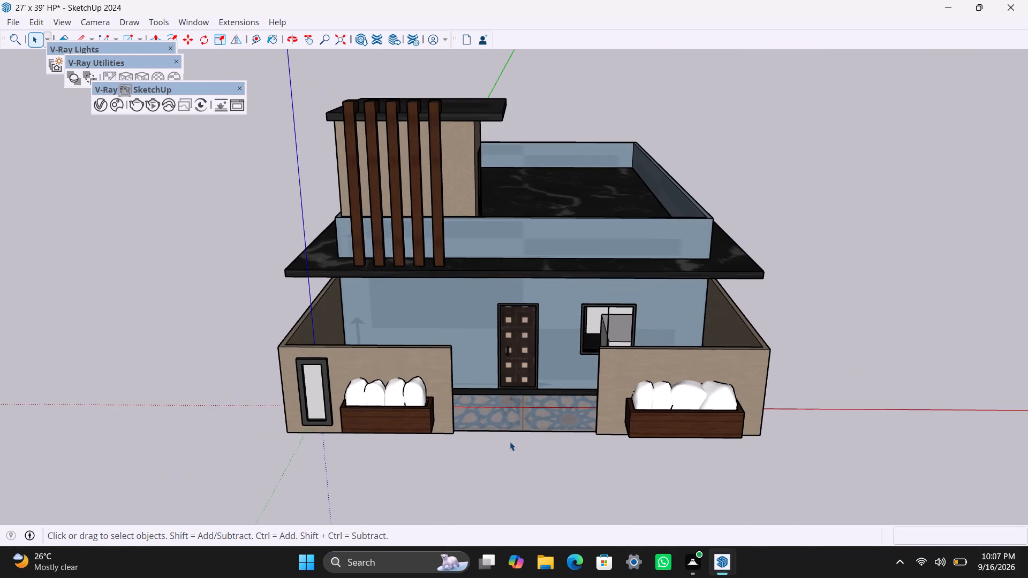
{"action": "key", "text": "ctrl+s"}
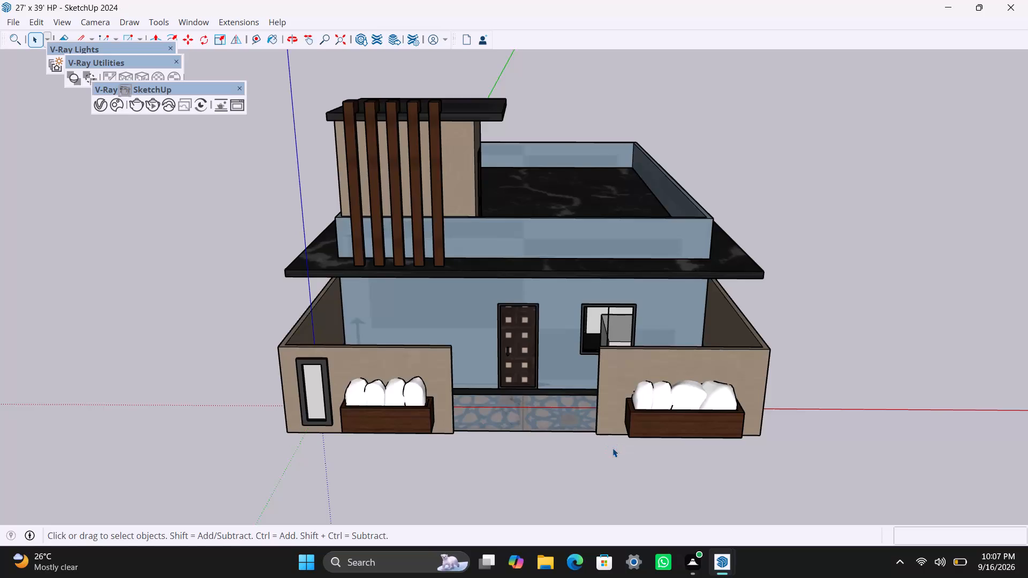
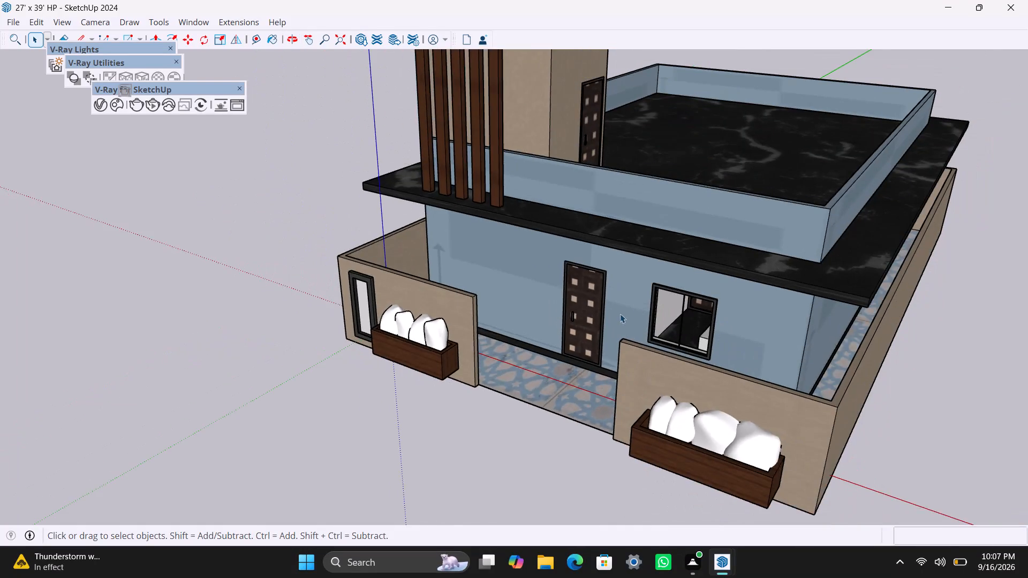
Hide the roof group, with its parapet and stair tower, to expose the rooms below.
{"action": "scroll", "coordinate": [642, 301], "scroll_direction": "down", "scroll_amount": 3}
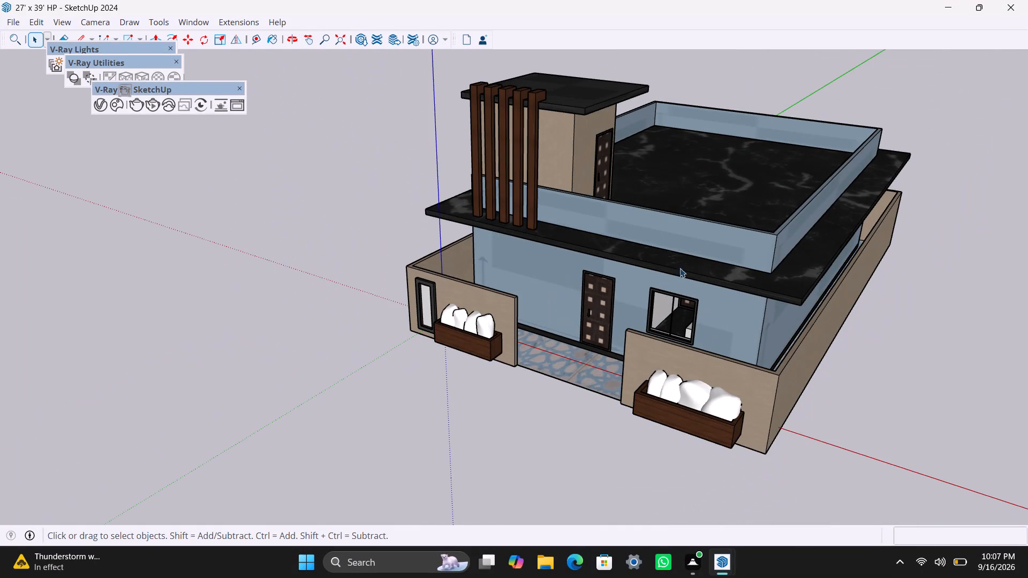
{"action": "left_click", "coordinate": [687, 241]}
{"action": "right_click", "coordinate": [676, 254]}
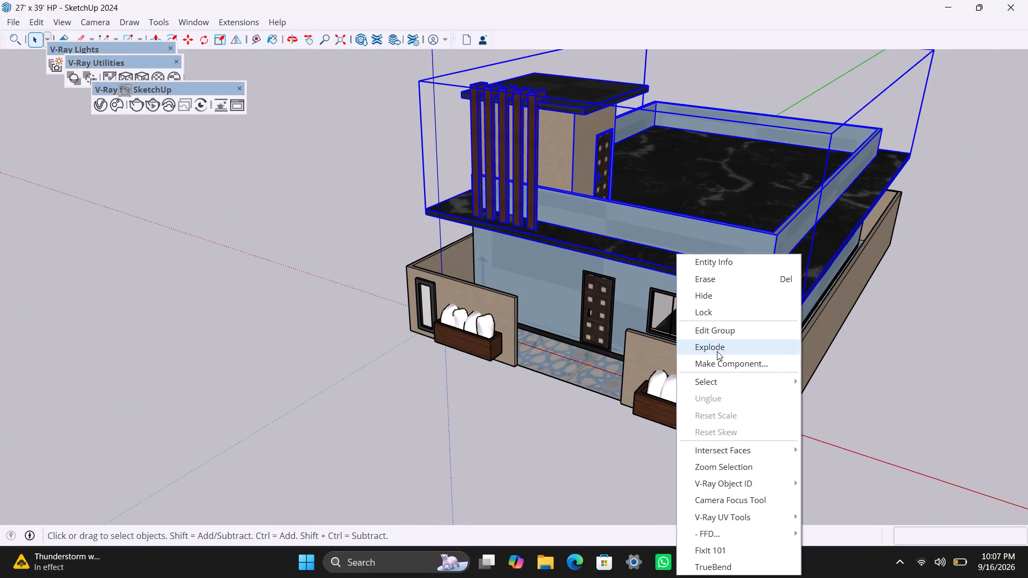
{"action": "left_click", "coordinate": [718, 294]}
Open the ground-floor wall group for editing at the front staircase room.
{"action": "middle_click_drag", "start_coordinate": [558, 298], "coordinate": [789, 531]}
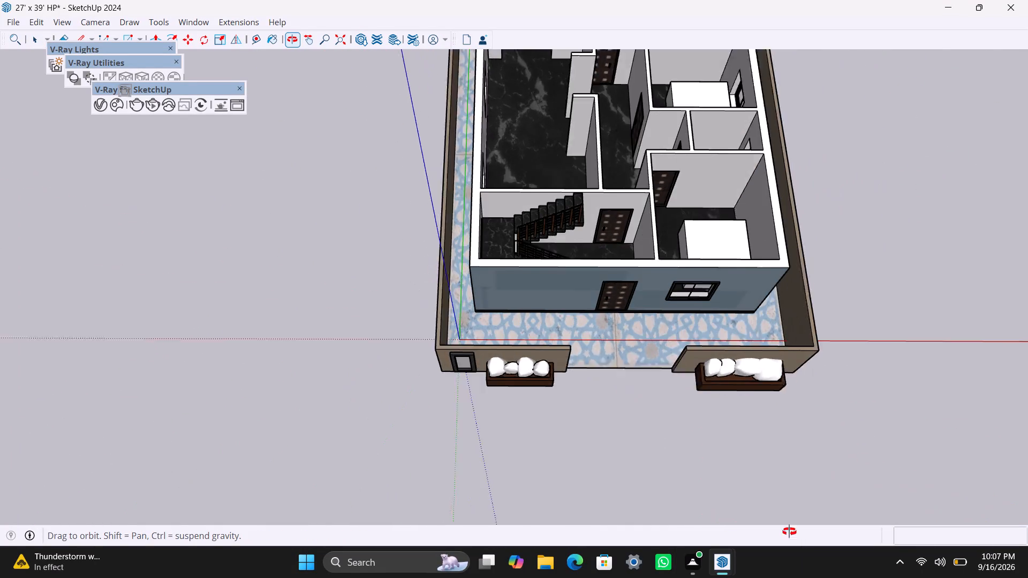
{"action": "middle_click_drag", "start_coordinate": [789, 531], "coordinate": [791, 515]}
{"action": "scroll", "coordinate": [542, 207], "scroll_direction": "up", "scroll_amount": 1}
{"action": "middle_click_drag", "start_coordinate": [500, 215], "coordinate": [458, 300]}
{"action": "scroll", "coordinate": [453, 294], "scroll_direction": "up", "scroll_amount": 2}
{"action": "middle_click_drag", "start_coordinate": [434, 287], "coordinate": [430, 287]}
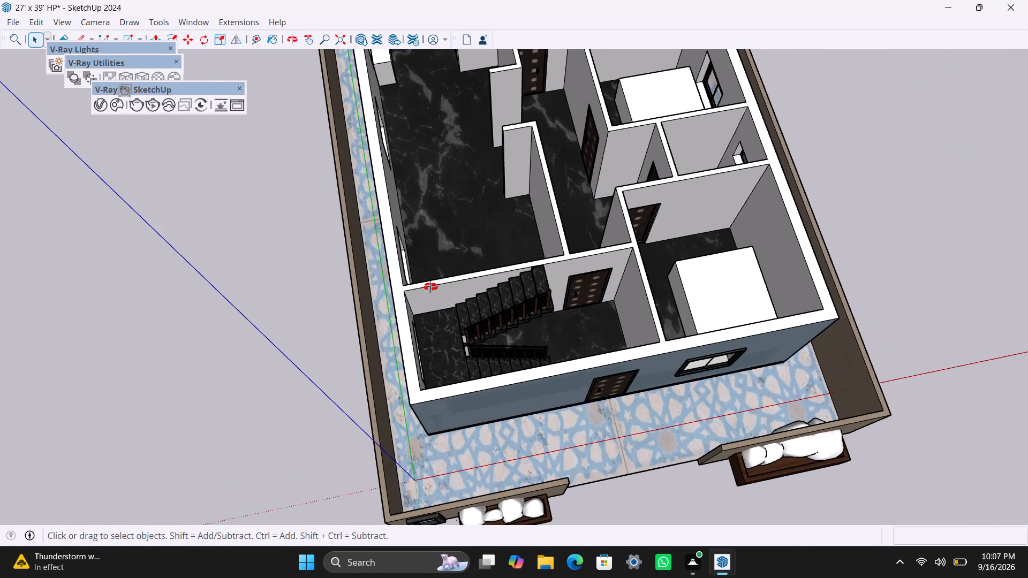
{"action": "middle_click_drag", "start_coordinate": [430, 287], "coordinate": [372, 252]}
{"action": "scroll", "coordinate": [425, 272], "scroll_direction": "up", "scroll_amount": 5}
{"action": "left_click", "coordinate": [435, 277]}
{"action": "triple_click", "coordinate": [435, 277]}
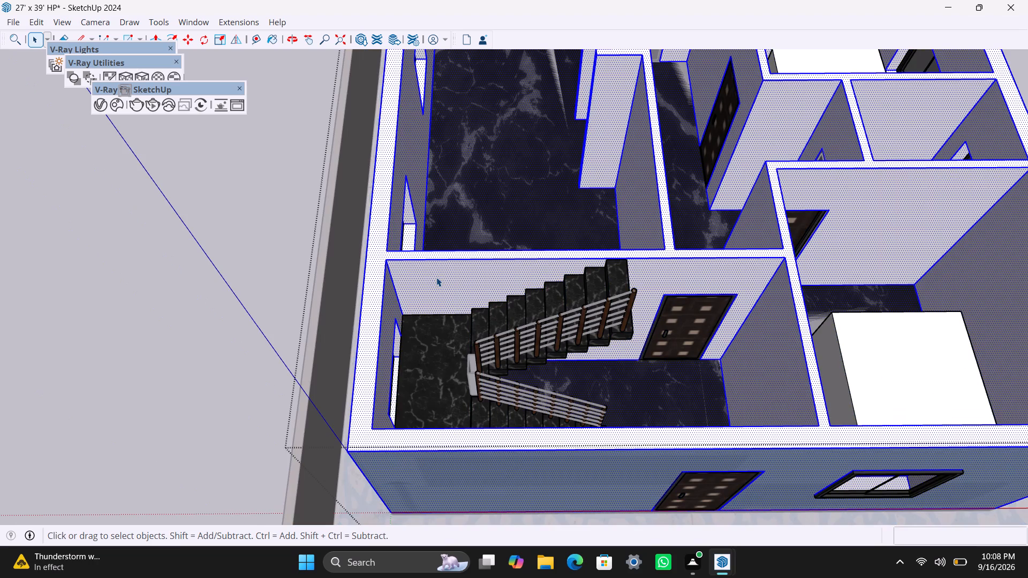
{"action": "double_click", "coordinate": [436, 277]}
{"action": "left_click", "coordinate": [434, 281]}
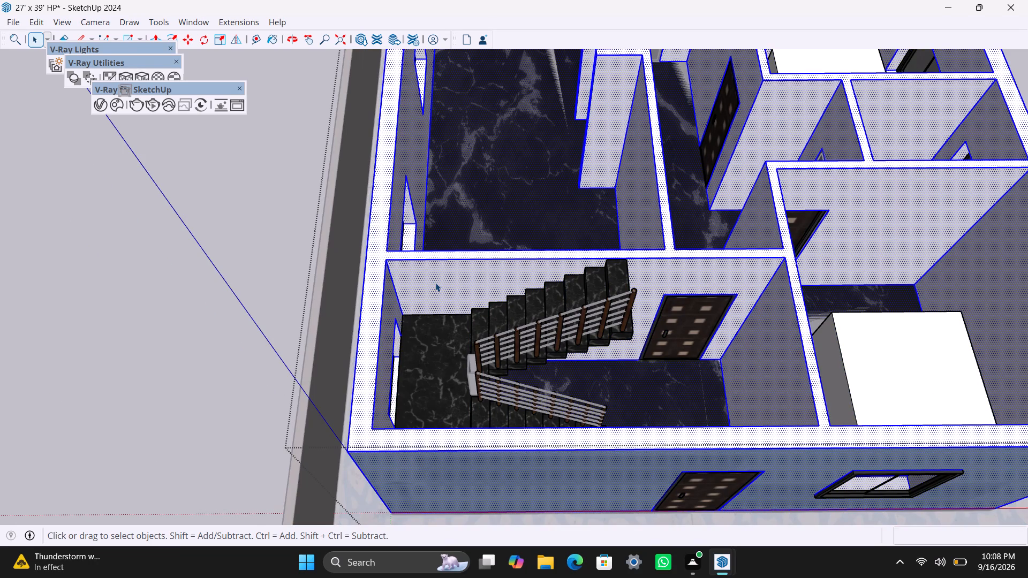
Apply Wall Paint Dusk Blue Semigloss 300cm to the staircase room's rear wall, with a cubic projection fitted to its bounding box.
{"action": "scroll", "coordinate": [436, 283], "scroll_direction": "up", "scroll_amount": 1}
{"action": "left_click", "coordinate": [436, 284]}
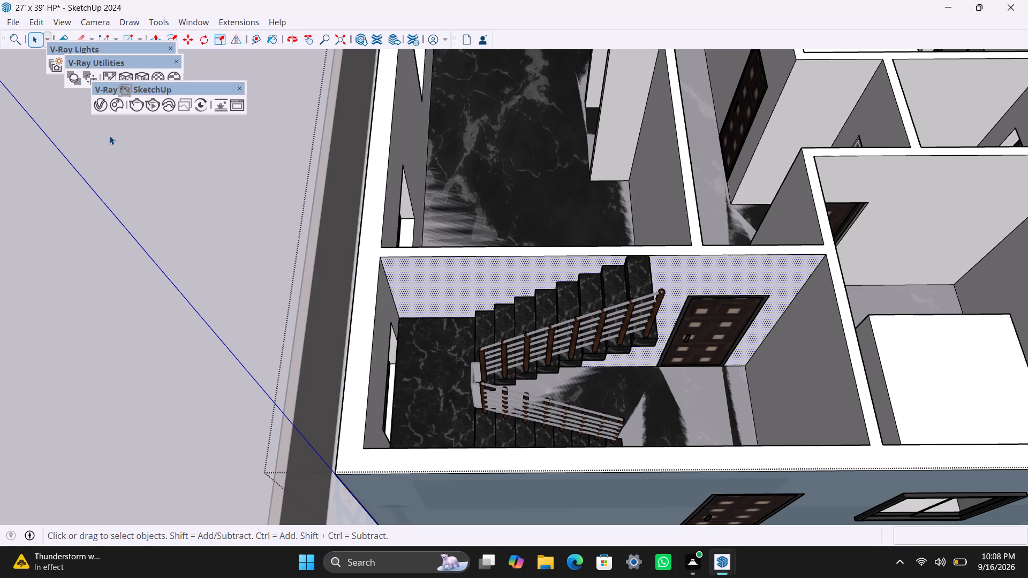
{"action": "scroll", "coordinate": [109, 136], "scroll_direction": "up", "scroll_amount": 1}
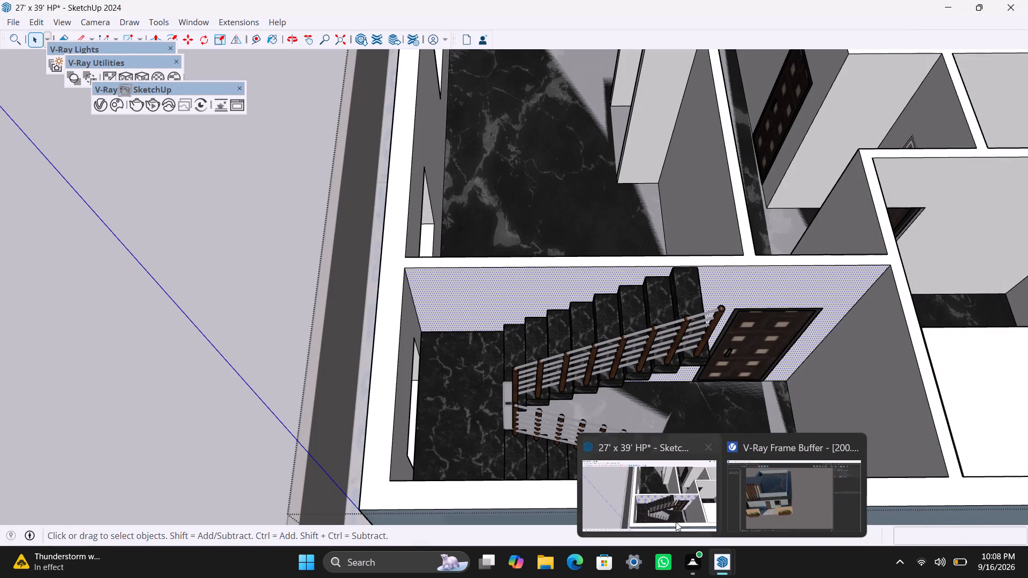
{"action": "left_click", "coordinate": [661, 508]}
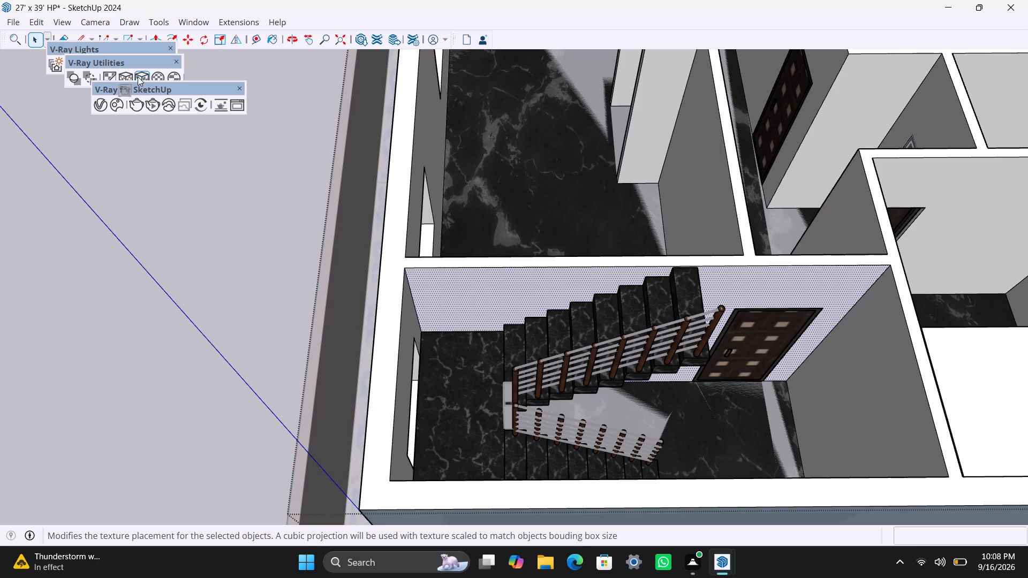
{"action": "left_click", "coordinate": [97, 103]}
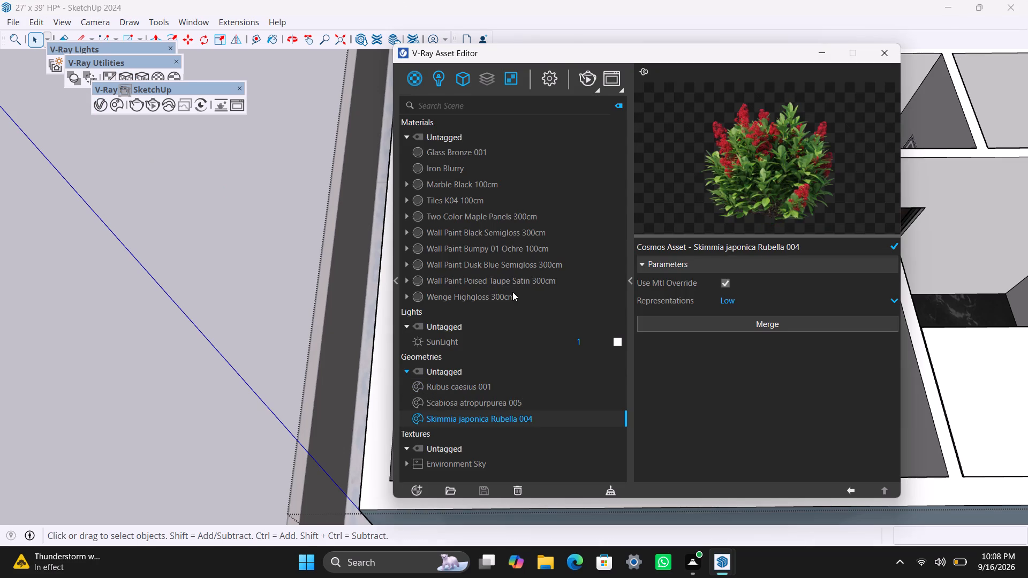
{"action": "left_click", "coordinate": [475, 261]}
{"action": "right_click", "coordinate": [475, 262]}
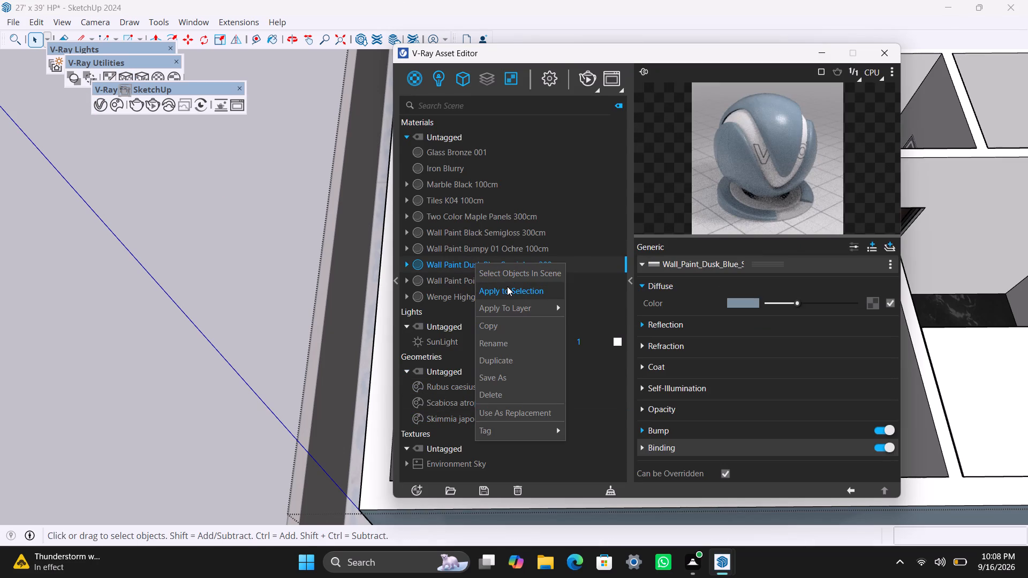
{"action": "left_click", "coordinate": [508, 286]}
{"action": "scroll", "coordinate": [362, 354], "scroll_direction": "down", "scroll_amount": 4}
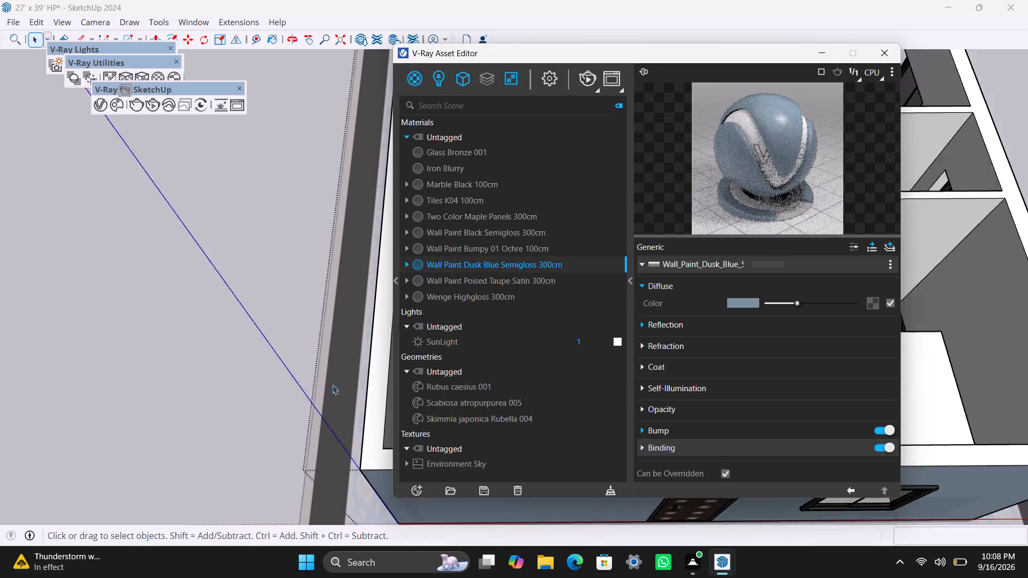
{"action": "middle_click_drag", "start_coordinate": [332, 385], "coordinate": [139, 398]}
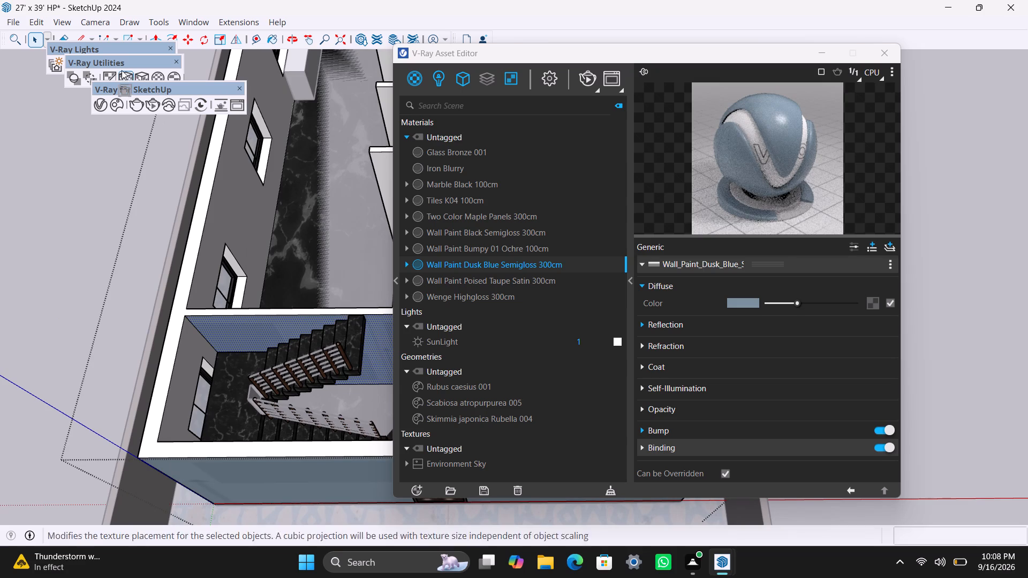
{"action": "left_click", "coordinate": [138, 75]}
Paint the staircase room's side window wall with Wall Paint Dusk Blue Semigloss 300cm and a cubic projection fitted to its bounding box.
{"action": "left_click", "coordinate": [199, 363]}
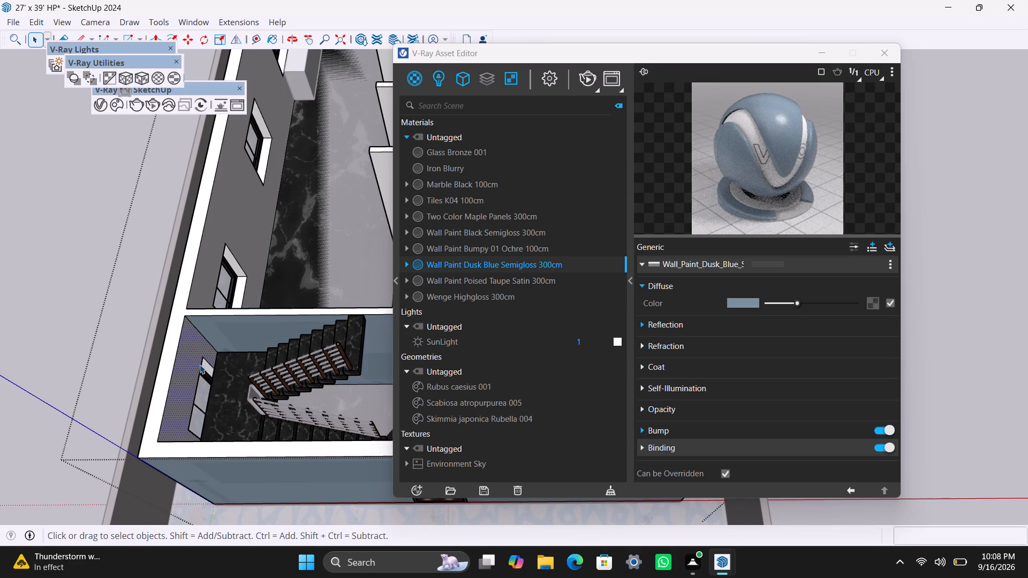
{"action": "right_click", "coordinate": [504, 265]}
{"action": "left_click", "coordinate": [539, 292]}
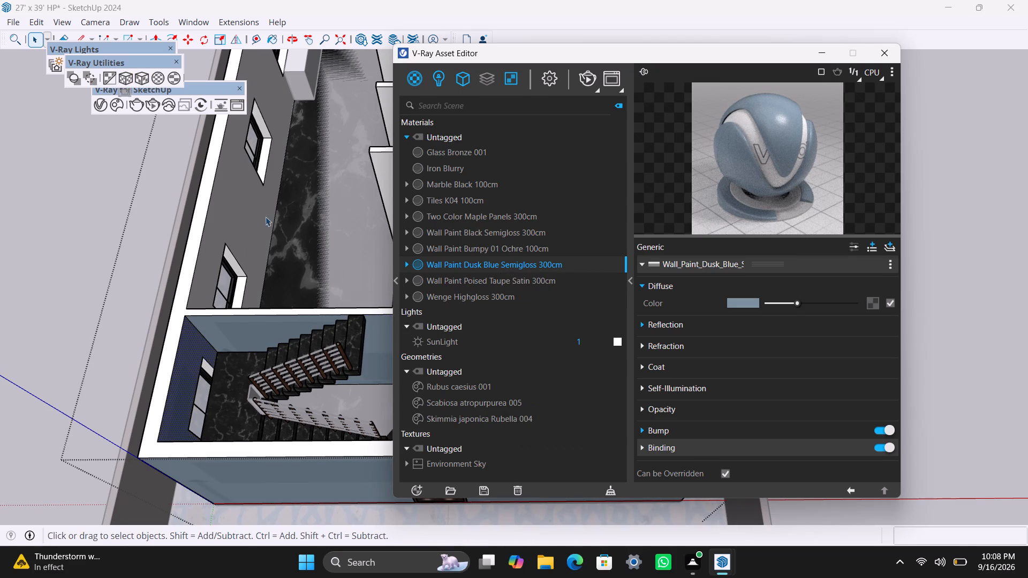
{"action": "left_click", "coordinate": [145, 79]}
Paint the inner face of the staircase room's front wall with Wall Paint Dusk Blue Semigloss 300cm and the fitted cubic projection.
{"action": "middle_click_drag", "start_coordinate": [252, 344], "coordinate": [258, 479]}
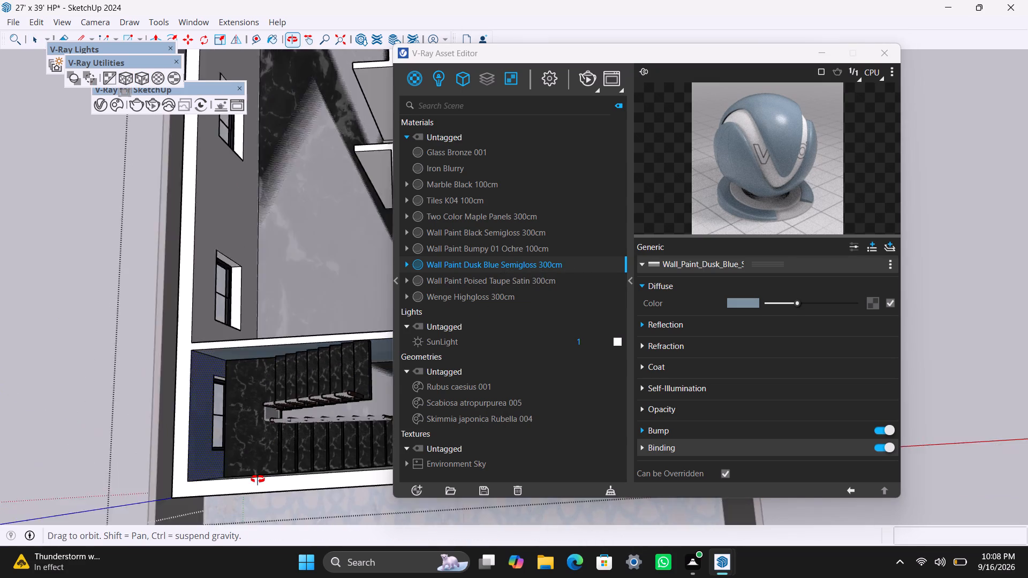
{"action": "middle_click_drag", "start_coordinate": [258, 479], "coordinate": [252, 500]}
{"action": "scroll", "coordinate": [285, 442], "scroll_direction": "up", "scroll_amount": 2}
{"action": "left_click", "coordinate": [304, 452]}
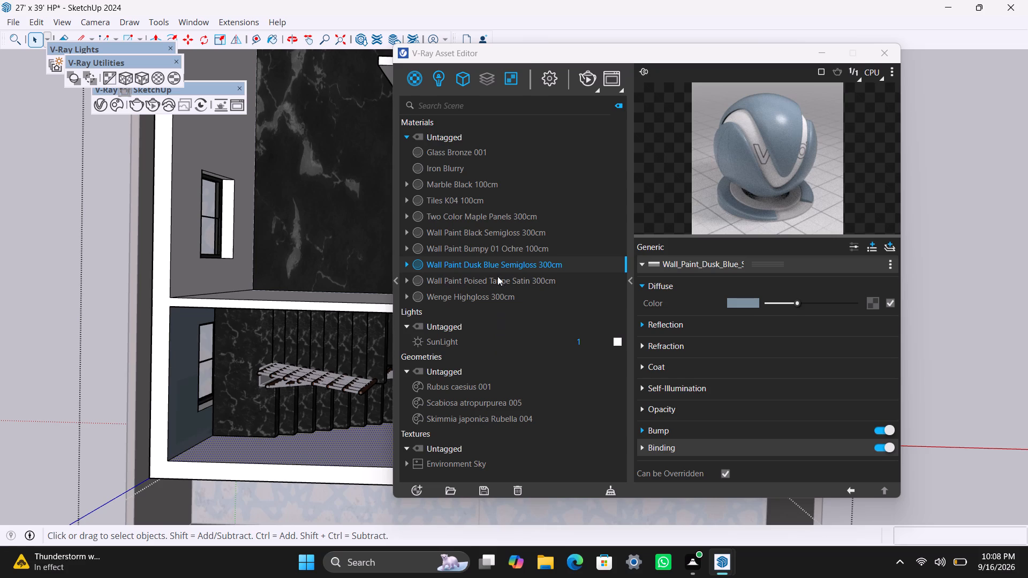
{"action": "right_click", "coordinate": [503, 262]}
{"action": "left_click", "coordinate": [549, 286]}
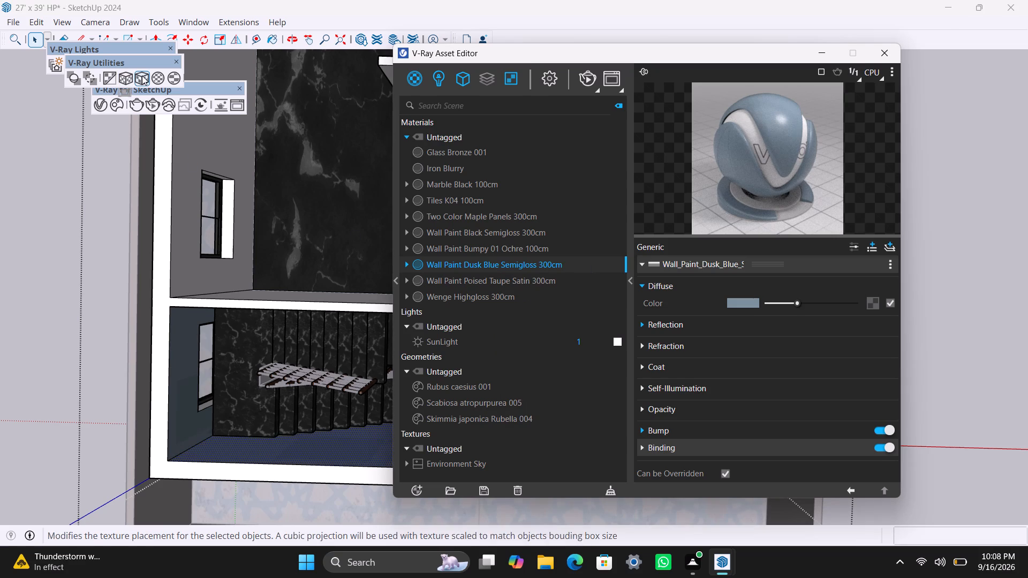
{"action": "left_click", "coordinate": [142, 75]}
Paint the staircase room's wall shared with the front bedroom in Wall Paint Dusk Blue Semigloss 300cm with the fitted cubic projection.
{"action": "scroll", "coordinate": [132, 261], "scroll_direction": "down", "scroll_amount": 7}
{"action": "middle_click_drag", "start_coordinate": [249, 312], "coordinate": [389, 253]}
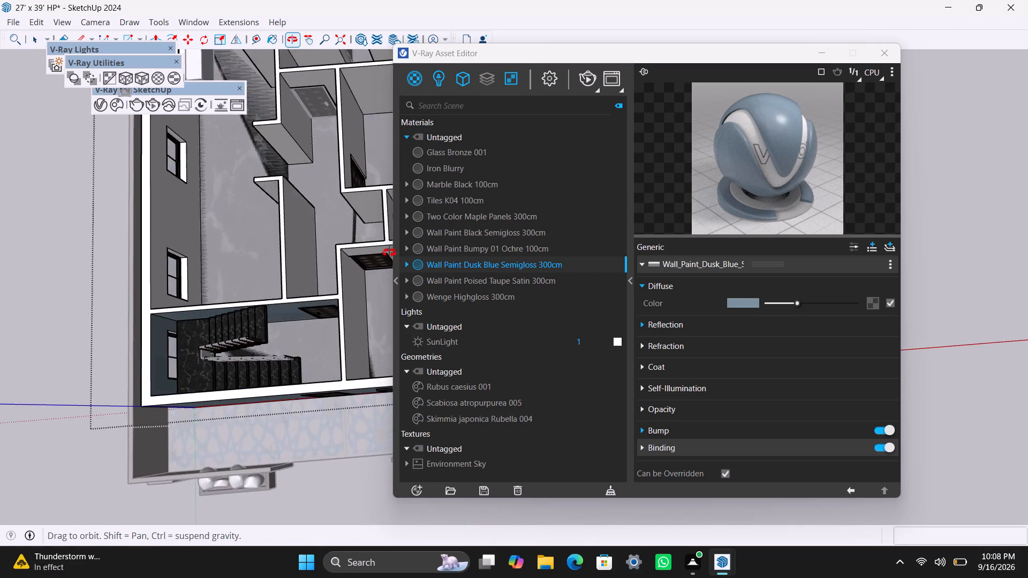
{"action": "middle_click_drag", "start_coordinate": [389, 253], "coordinate": [441, 212]}
{"action": "scroll", "coordinate": [235, 339], "scroll_direction": "down", "scroll_amount": 4}
{"action": "scroll", "coordinate": [180, 297], "scroll_direction": "down", "scroll_amount": 3}
{"action": "middle_click_drag", "start_coordinate": [156, 333], "coordinate": [389, 223]}
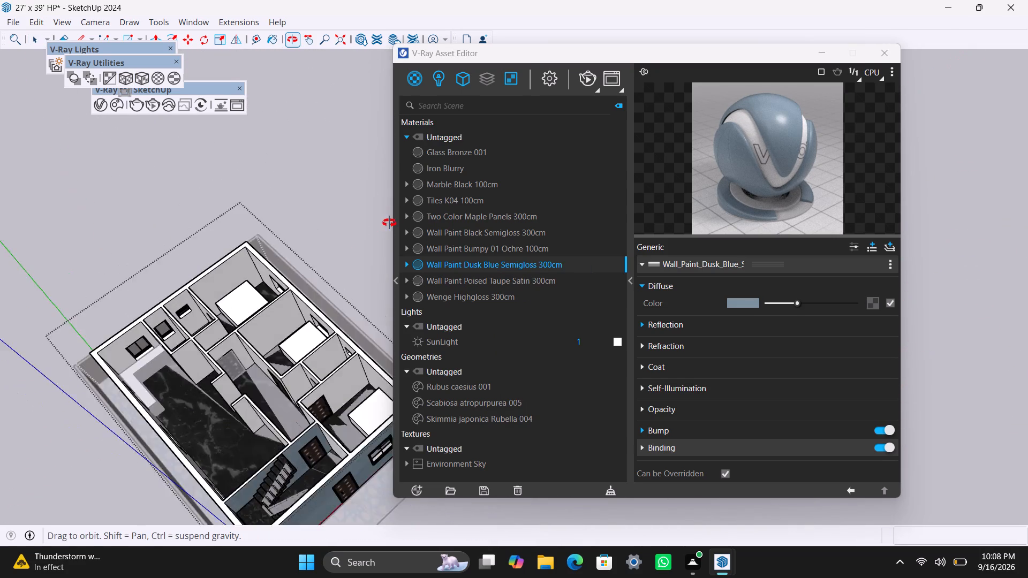
{"action": "middle_click_drag", "start_coordinate": [389, 223], "coordinate": [390, 222]}
{"action": "scroll", "coordinate": [361, 473], "scroll_direction": "up", "scroll_amount": 4}
{"action": "left_click", "coordinate": [361, 465]}
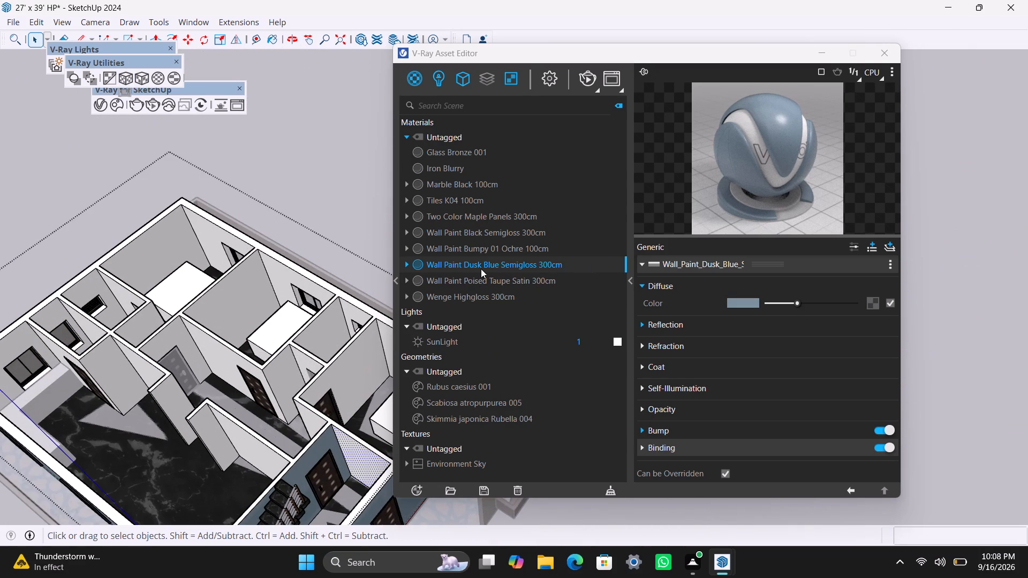
{"action": "right_click", "coordinate": [481, 265]}
{"action": "left_click", "coordinate": [515, 289]}
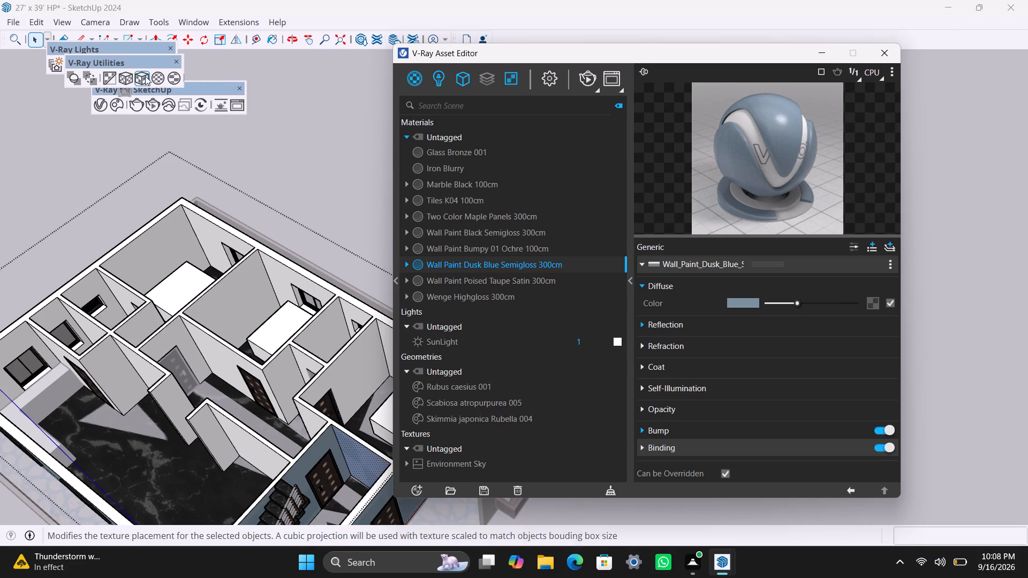
{"action": "left_click", "coordinate": [142, 74]}
Paint the short hall-side wall face beside the front bedroom door with Wall Paint Dusk Blue Semigloss 300cm and the fitted cubic projection.
{"action": "scroll", "coordinate": [305, 434], "scroll_direction": "up", "scroll_amount": 2}
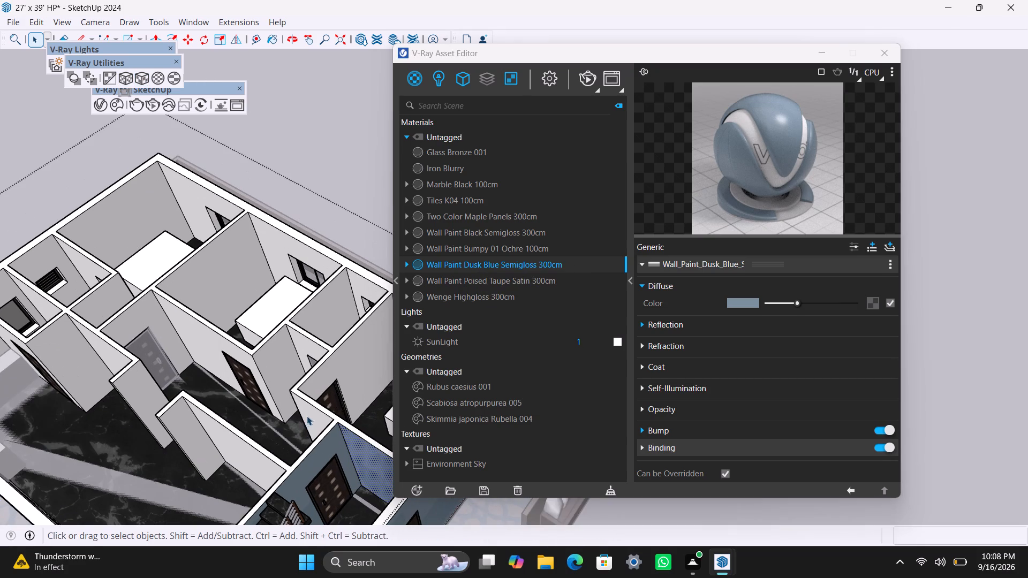
{"action": "left_click", "coordinate": [307, 414]}
{"action": "right_click", "coordinate": [482, 263]}
{"action": "left_click", "coordinate": [525, 296]}
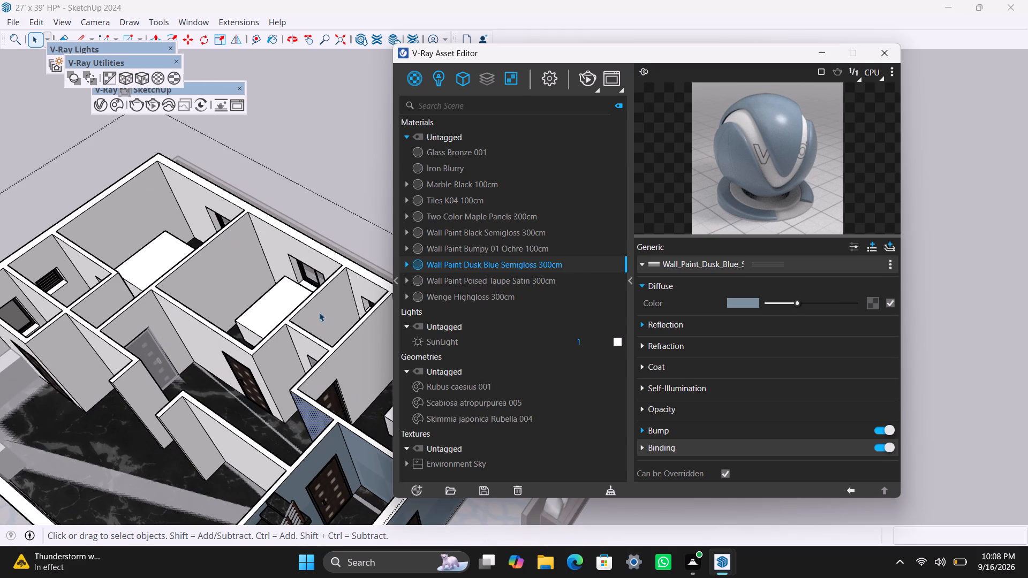
{"action": "left_click", "coordinate": [140, 78]}
Paint the front bedroom's rear wall with Wall Paint Dusk Blue Semigloss 300cm and the fitted cubic projection.
{"action": "left_click", "coordinate": [342, 359]}
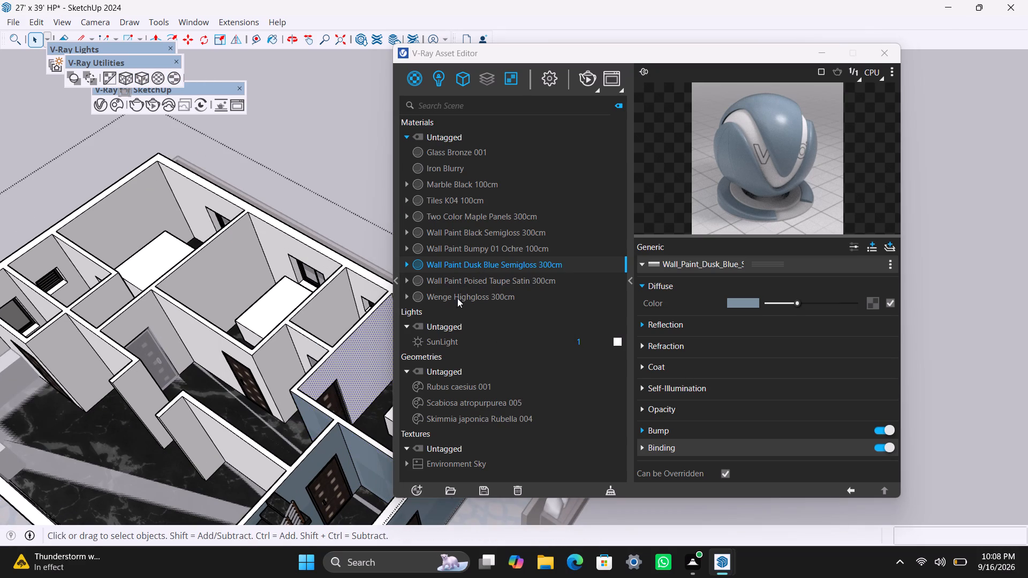
{"action": "right_click", "coordinate": [478, 264]}
{"action": "left_click", "coordinate": [513, 294]}
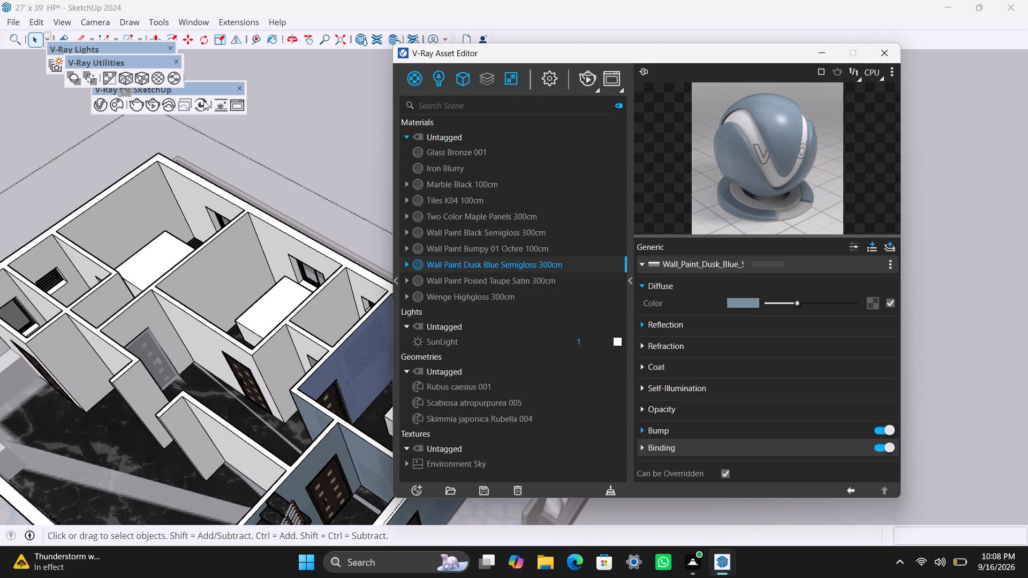
{"action": "left_click", "coordinate": [147, 71]}
Paint the bedroom side of the wall shared with the staircase room in Wall Paint Dusk Blue Semigloss 300cm with fitted cubic projection.
{"action": "scroll", "coordinate": [230, 340], "scroll_direction": "down", "scroll_amount": 3}
{"action": "middle_click_drag", "start_coordinate": [232, 355], "coordinate": [104, 277], "text": "shift"}
{"action": "scroll", "coordinate": [257, 298], "scroll_direction": "up", "scroll_amount": 2}
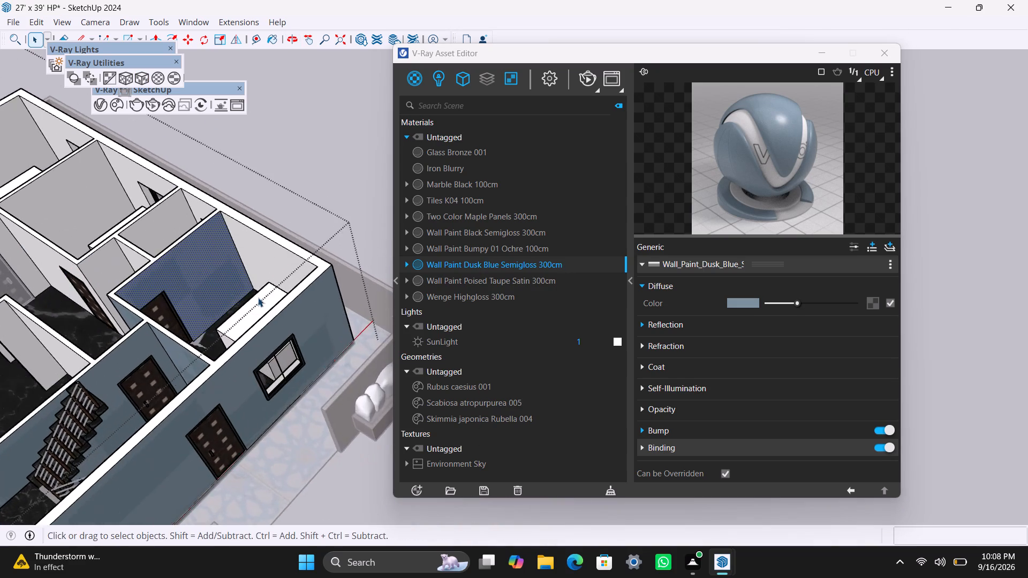
{"action": "middle_click_drag", "start_coordinate": [252, 305], "coordinate": [76, 459]}
{"action": "scroll", "coordinate": [217, 211], "scroll_direction": "up", "scroll_amount": 4}
{"action": "left_click", "coordinate": [241, 174]}
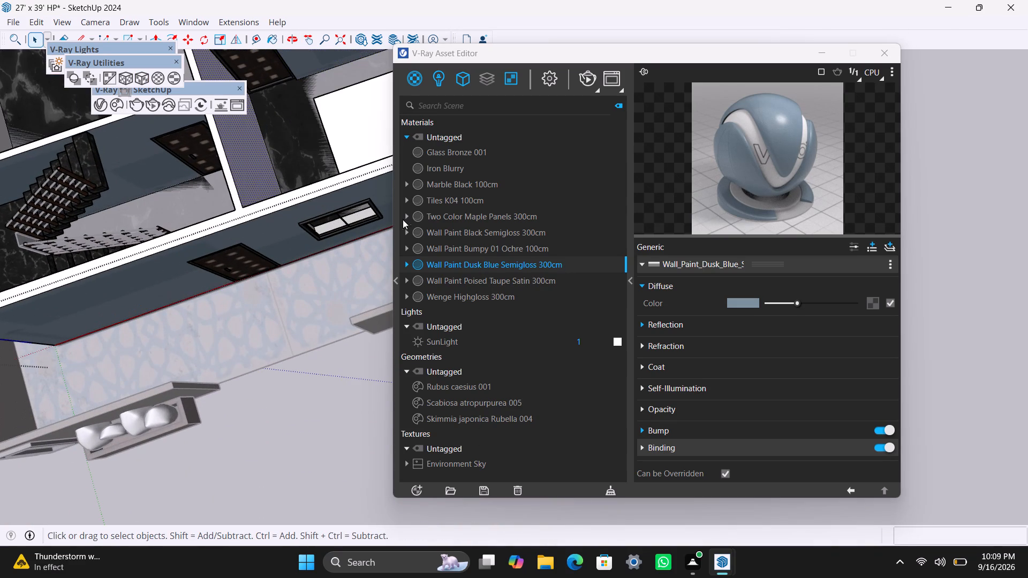
{"action": "right_click", "coordinate": [465, 264]}
{"action": "left_click", "coordinate": [489, 292]}
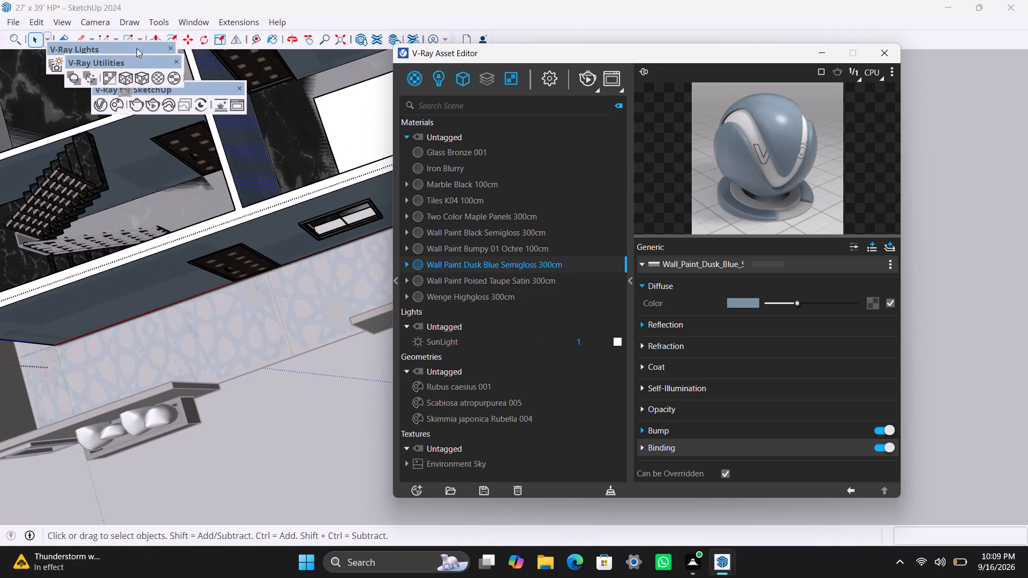
{"action": "left_click", "coordinate": [141, 77]}
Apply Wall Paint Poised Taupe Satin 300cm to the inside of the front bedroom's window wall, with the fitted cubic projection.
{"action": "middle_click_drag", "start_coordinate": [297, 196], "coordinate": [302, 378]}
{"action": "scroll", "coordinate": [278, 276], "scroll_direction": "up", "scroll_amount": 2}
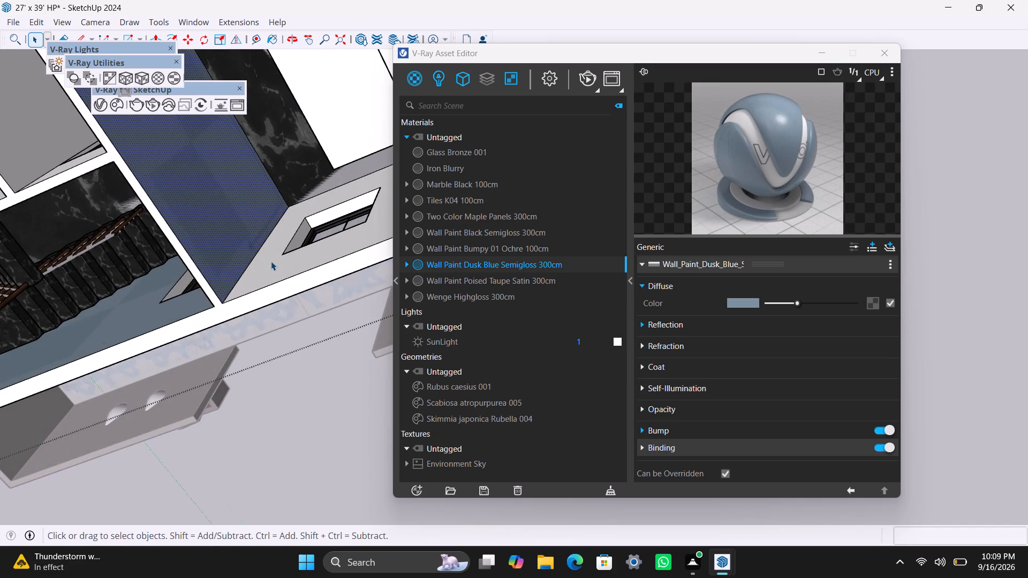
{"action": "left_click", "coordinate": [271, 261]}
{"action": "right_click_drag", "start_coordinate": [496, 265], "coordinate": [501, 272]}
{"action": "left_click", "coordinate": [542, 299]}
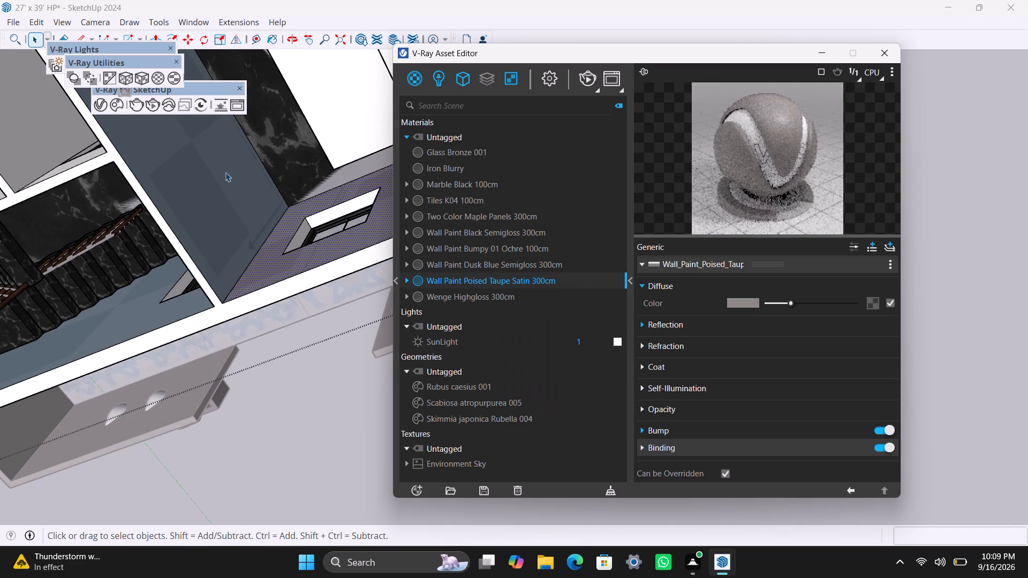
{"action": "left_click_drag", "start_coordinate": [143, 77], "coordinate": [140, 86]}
Repaint the inside of the front bedroom's window wall with Wall Paint Dusk Blue Semigloss 300cm and the fitted cubic projection.
{"action": "scroll", "coordinate": [191, 255], "scroll_direction": "down", "scroll_amount": 3}
{"action": "middle_click_drag", "start_coordinate": [205, 247], "coordinate": [164, 379], "text": "shift"}
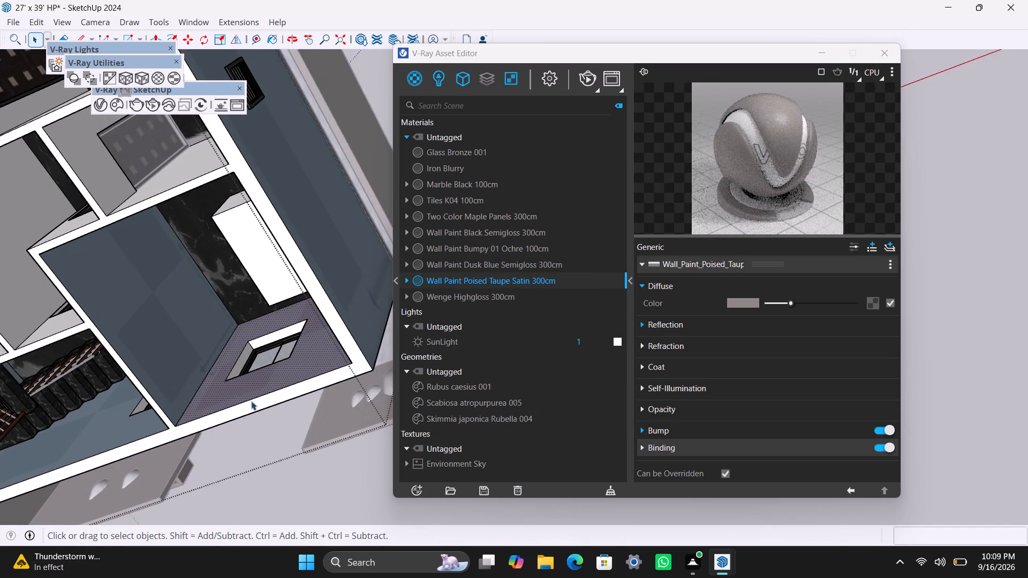
{"action": "scroll", "coordinate": [268, 414], "scroll_direction": "up", "scroll_amount": 1}
{"action": "left_click", "coordinate": [449, 268]}
{"action": "right_click", "coordinate": [457, 270]}
{"action": "left_click", "coordinate": [496, 294]}
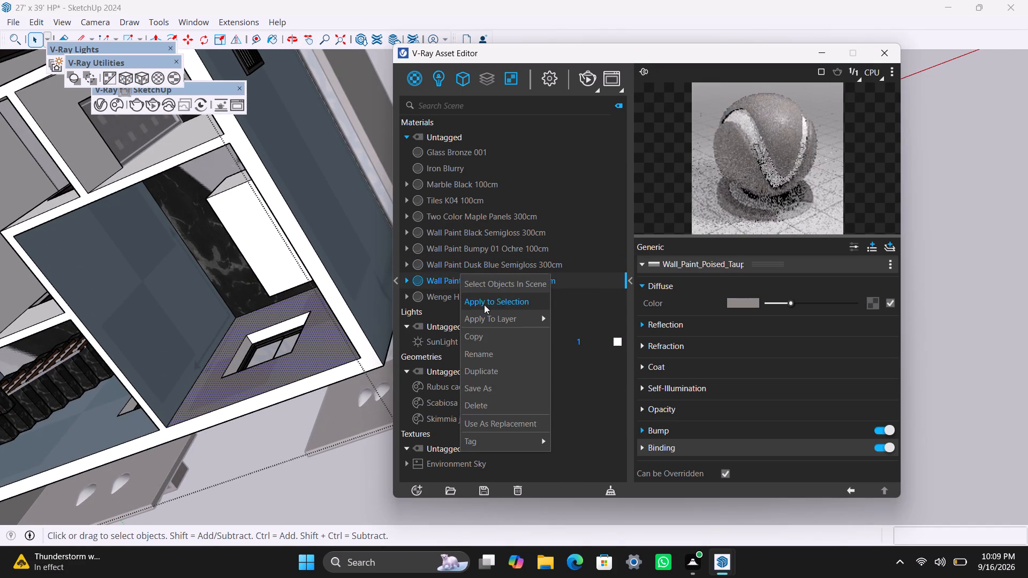
{"action": "left_click", "coordinate": [297, 360]}
{"action": "left_click", "coordinate": [333, 356]}
{"action": "left_click", "coordinate": [480, 262]}
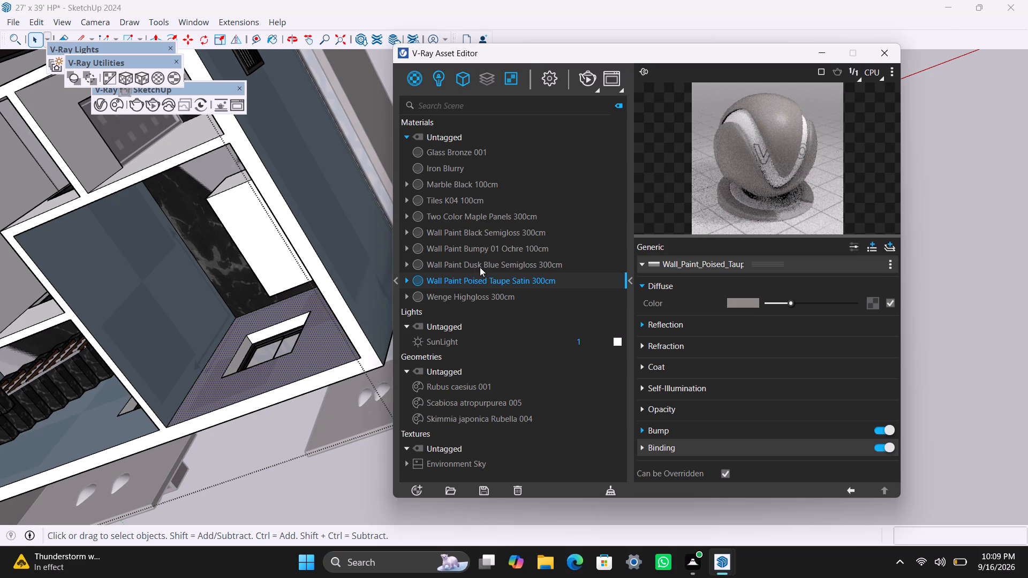
{"action": "right_click", "coordinate": [480, 267]}
{"action": "left_click", "coordinate": [517, 299]}
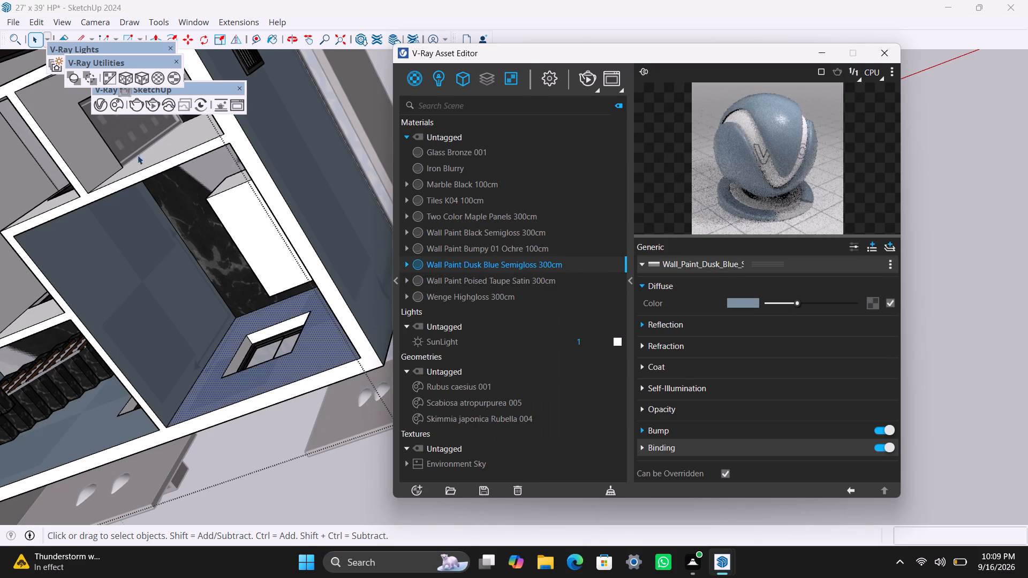
{"action": "left_click", "coordinate": [147, 81]}
Paint the front bedroom's outer side wall, opposite the staircase room, in Wall Paint Dusk Blue Semigloss 300cm with the fitted cubic projection.
{"action": "scroll", "coordinate": [197, 269], "scroll_direction": "up", "scroll_amount": 2}
{"action": "middle_click_drag", "start_coordinate": [240, 287], "coordinate": [328, 131]}
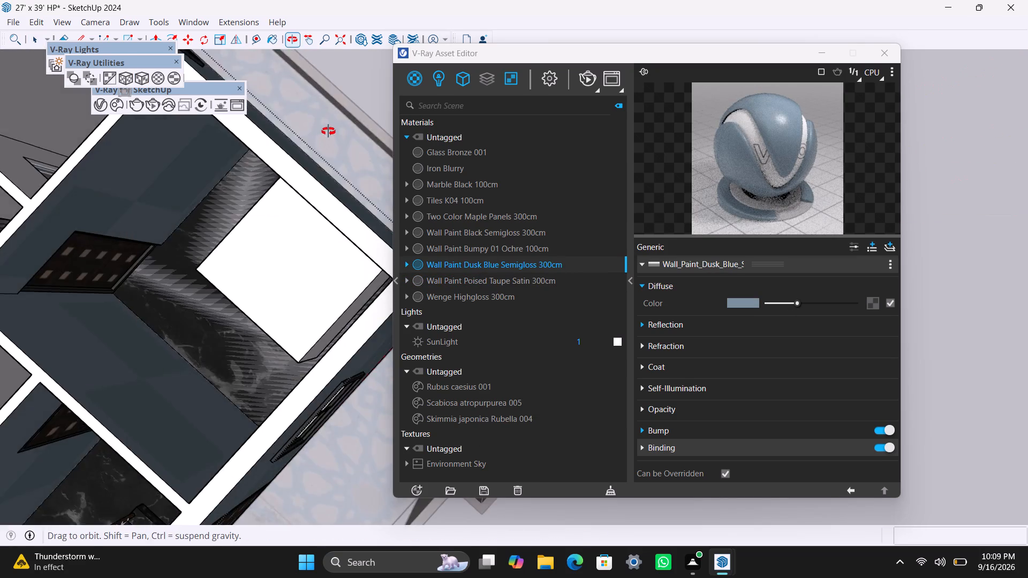
{"action": "middle_click_drag", "start_coordinate": [328, 131], "coordinate": [329, 134]}
{"action": "scroll", "coordinate": [273, 174], "scroll_direction": "down", "scroll_amount": 5}
{"action": "middle_click_drag", "start_coordinate": [230, 273], "coordinate": [383, 184]}
{"action": "scroll", "coordinate": [266, 302], "scroll_direction": "up", "scroll_amount": 2}
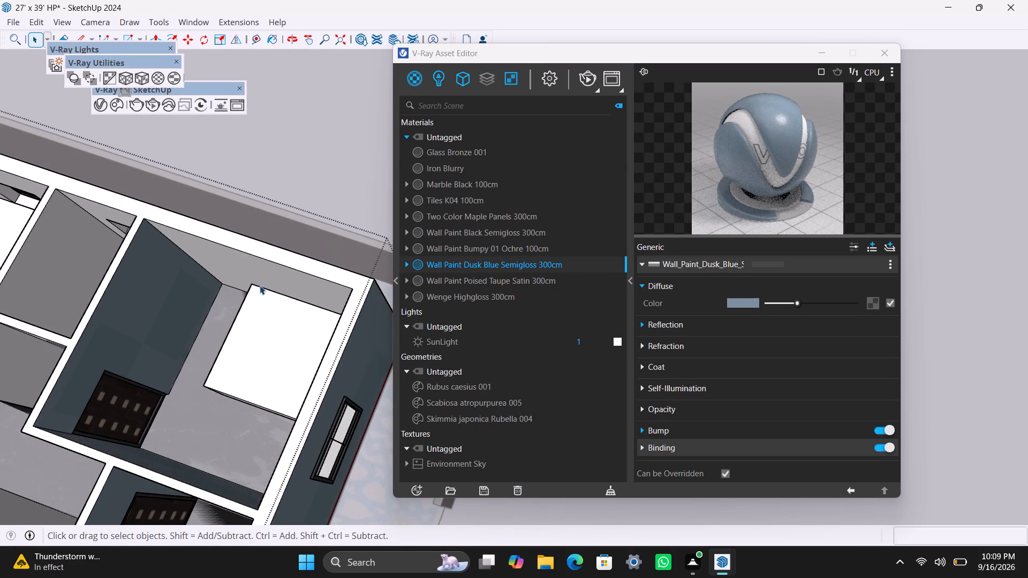
{"action": "scroll", "coordinate": [258, 278], "scroll_direction": "up", "scroll_amount": 2}
{"action": "left_click", "coordinate": [254, 269]}
{"action": "right_click", "coordinate": [486, 264]}
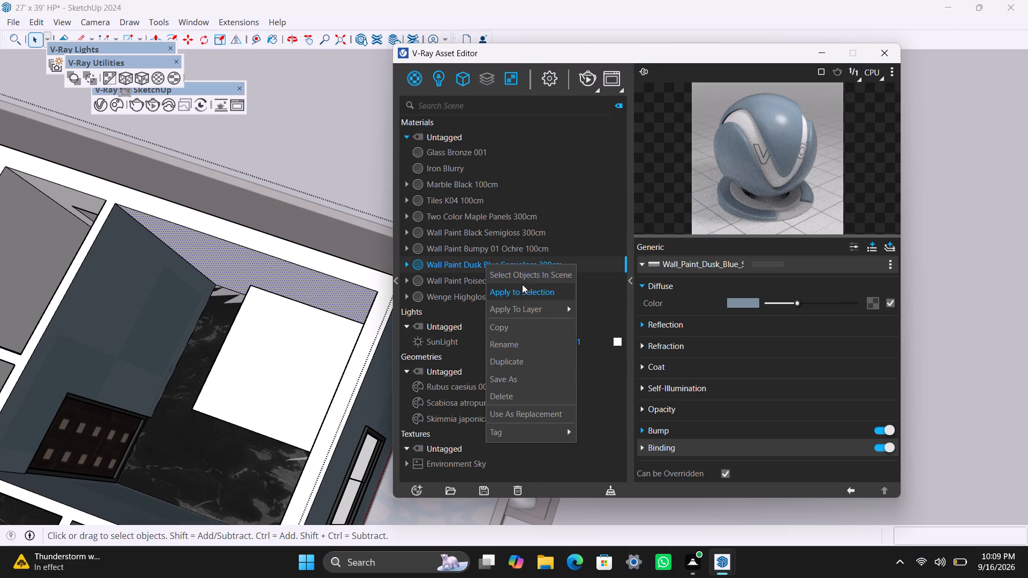
{"action": "left_click", "coordinate": [524, 284]}
{"action": "left_click", "coordinate": [147, 78]}
Apply Wall Paint Dusk Blue Semigloss 300cm to the door recess's side wall adjoining the rear bedroom, with the fitted cubic projection.
{"action": "scroll", "coordinate": [167, 232], "scroll_direction": "down", "scroll_amount": 3}
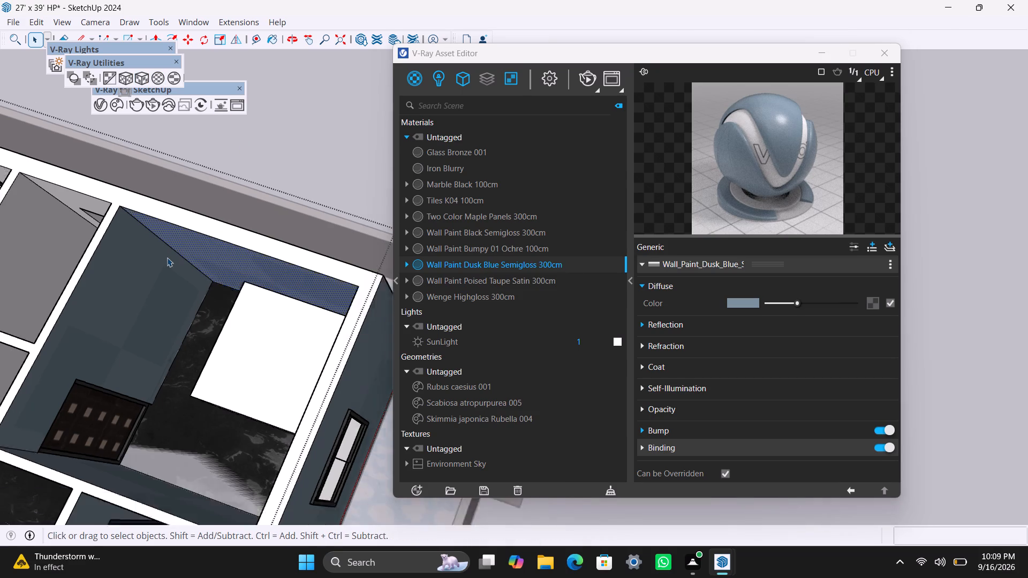
{"action": "scroll", "coordinate": [167, 257], "scroll_direction": "down", "scroll_amount": 4}
{"action": "middle_click_drag", "start_coordinate": [138, 293], "coordinate": [281, 180], "text": "shift"}
{"action": "scroll", "coordinate": [172, 231], "scroll_direction": "up", "scroll_amount": 3}
{"action": "scroll", "coordinate": [213, 209], "scroll_direction": "up", "scroll_amount": 2}
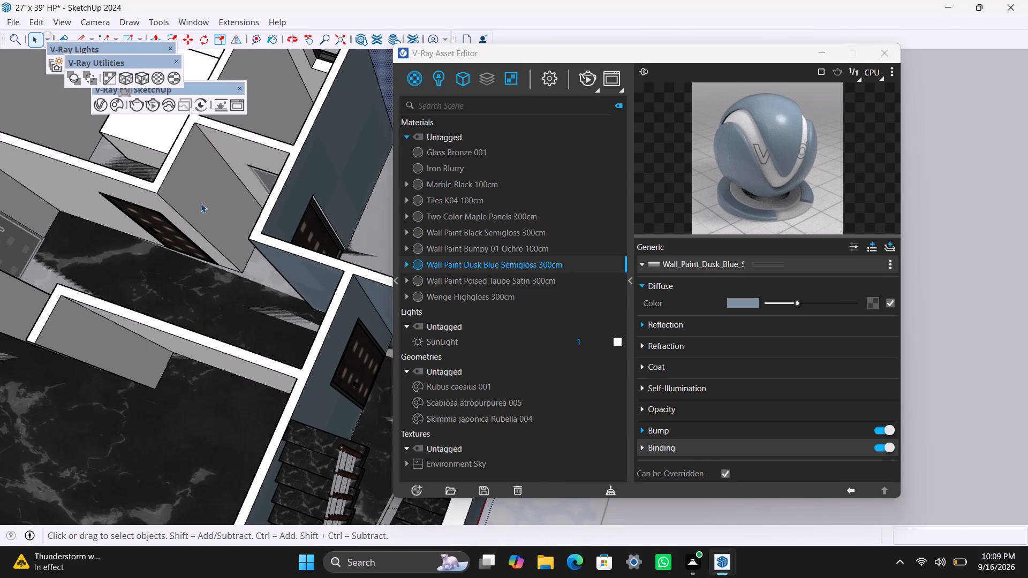
{"action": "left_click", "coordinate": [201, 203]}
{"action": "right_click", "coordinate": [444, 261]}
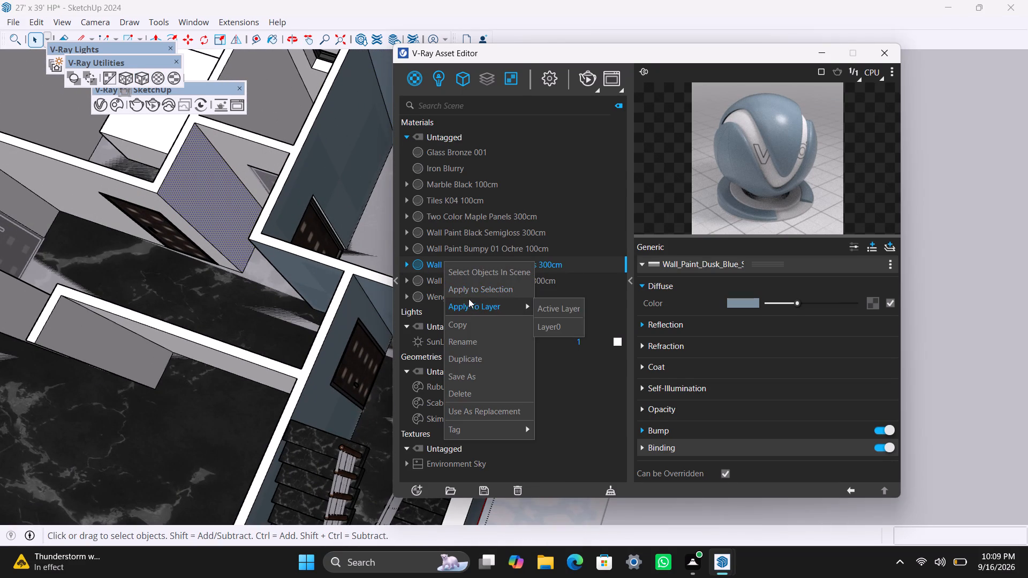
{"action": "left_click", "coordinate": [471, 295]}
{"action": "left_click", "coordinate": [138, 73]}
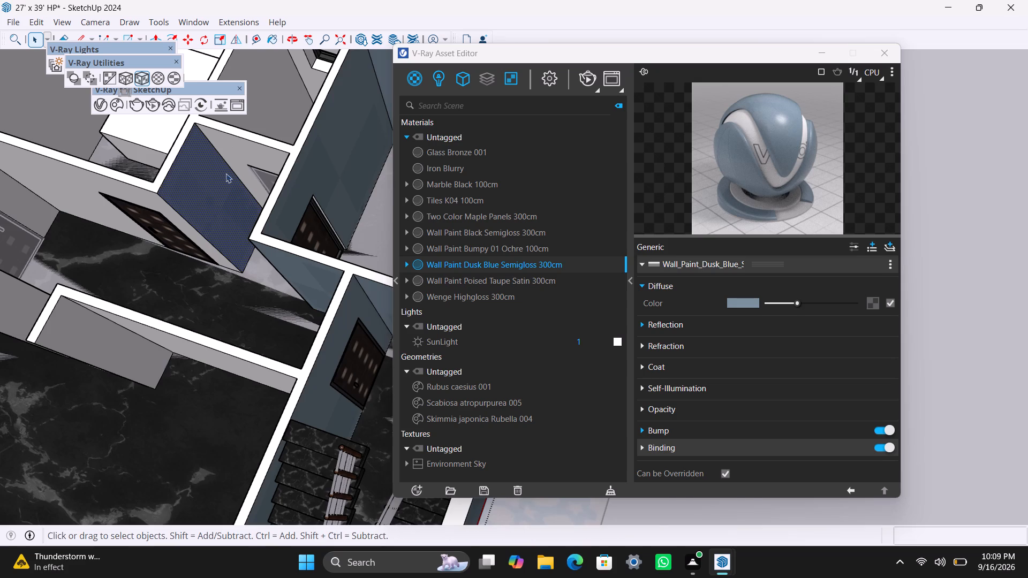
Paint the recess's end wall around the grey bathroom door in Wall Paint Dusk Blue Semigloss 300cm with fitted cubic projection.
{"action": "scroll", "coordinate": [251, 187], "scroll_direction": "up", "scroll_amount": 3}
{"action": "left_click", "coordinate": [246, 129]}
{"action": "right_click", "coordinate": [464, 260]}
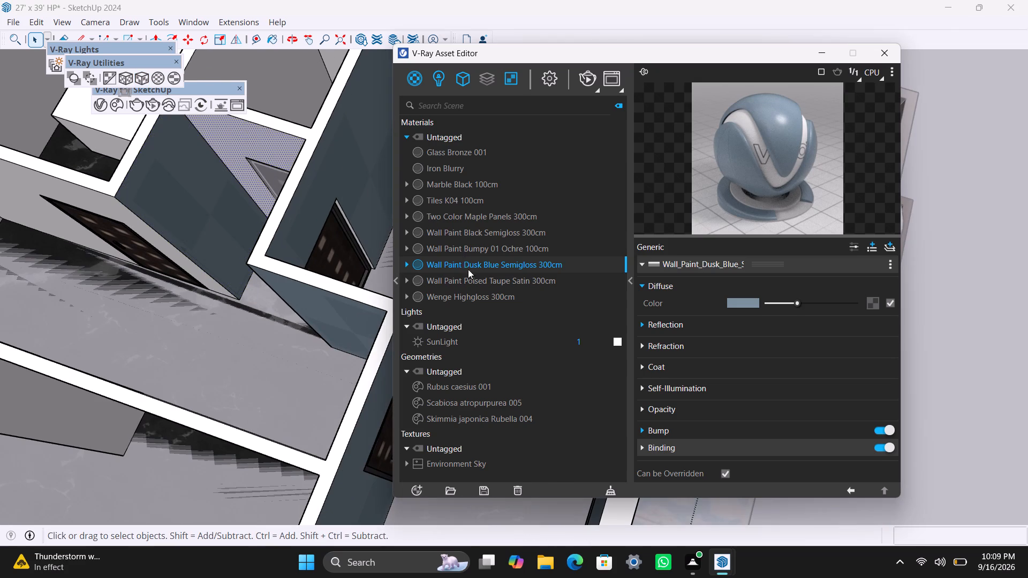
{"action": "left_click", "coordinate": [497, 291]}
{"action": "left_click", "coordinate": [149, 79]}
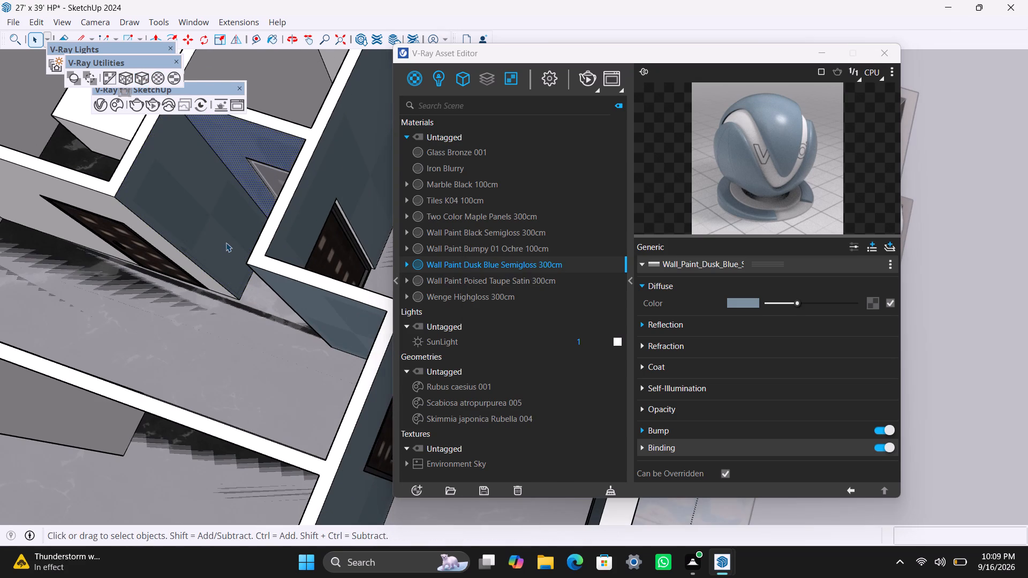
Paint the recess wall around the dark wooden door with Wall Paint Dusk Blue Semigloss 300cm and the fitted cubic projection.
{"action": "scroll", "coordinate": [226, 244], "scroll_direction": "up", "scroll_amount": 2}
{"action": "middle_click_drag", "start_coordinate": [229, 313], "coordinate": [587, 199]}
{"action": "scroll", "coordinate": [292, 250], "scroll_direction": "down", "scroll_amount": 4}
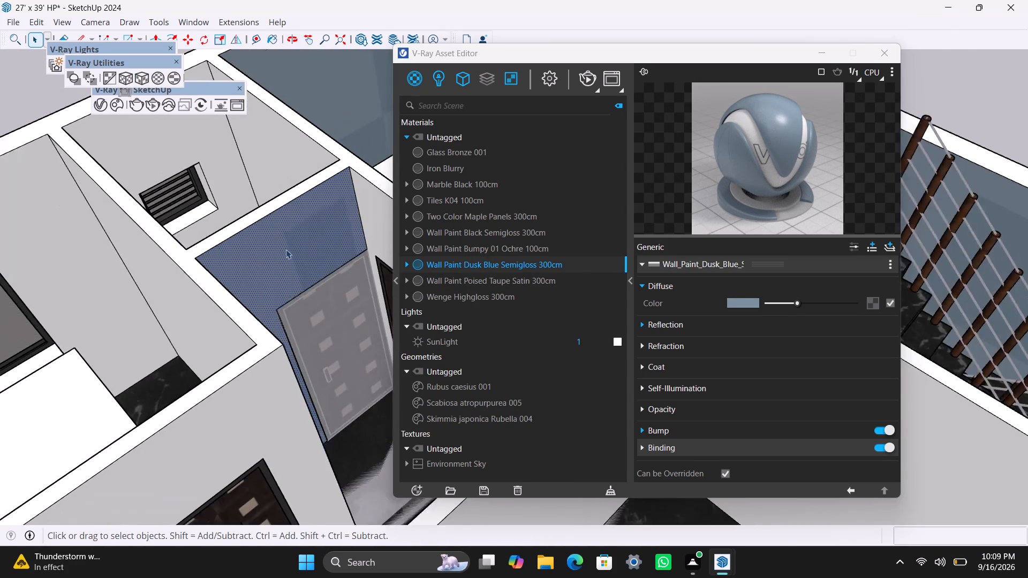
{"action": "middle_click_drag", "start_coordinate": [286, 234], "coordinate": [110, 270], "text": "shift"}
{"action": "scroll", "coordinate": [216, 291], "scroll_direction": "up", "scroll_amount": 2}
{"action": "middle_click_drag", "start_coordinate": [243, 299], "coordinate": [289, 262]}
{"action": "scroll", "coordinate": [262, 293], "scroll_direction": "up", "scroll_amount": 2}
{"action": "left_click", "coordinate": [262, 293]}
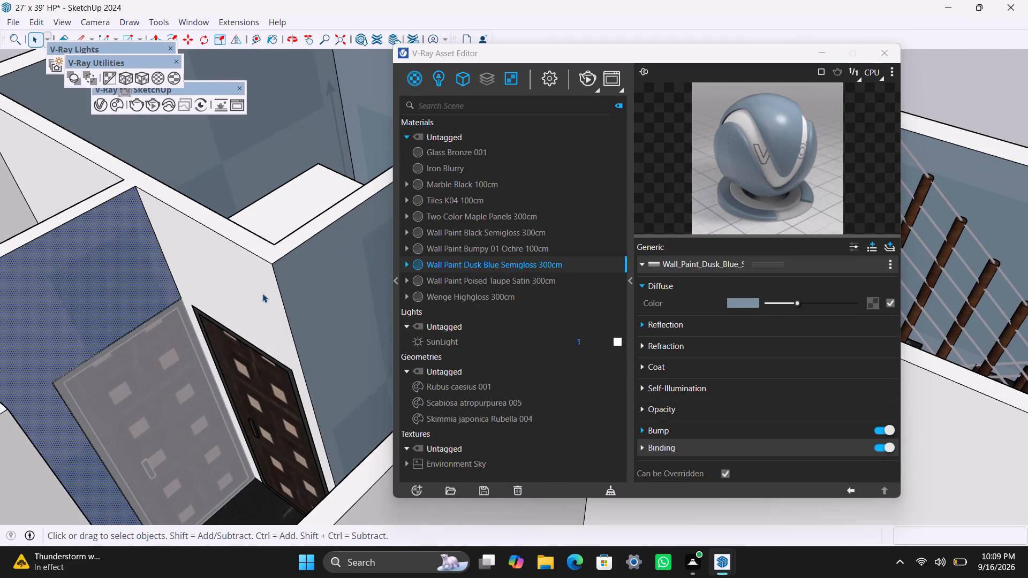
{"action": "right_click", "coordinate": [497, 260]}
{"action": "left_click", "coordinate": [514, 280]}
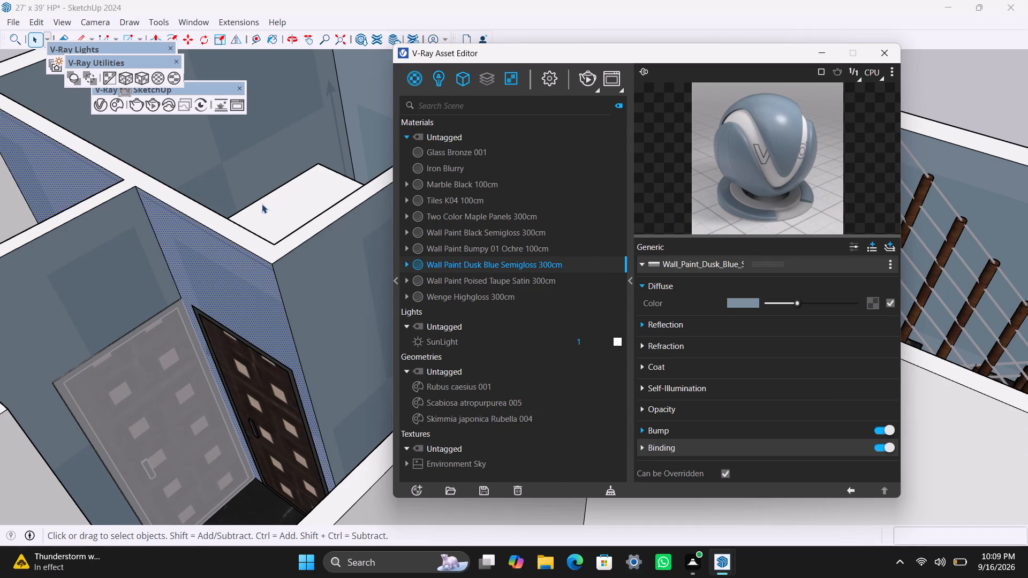
{"action": "left_click", "coordinate": [143, 79]}
Apply Wall Paint Dusk Blue Semigloss 300cm to the inside of the bathroom's louvred-vent wall, with the fitted cubic projection.
{"action": "scroll", "coordinate": [165, 202], "scroll_direction": "down", "scroll_amount": 3}
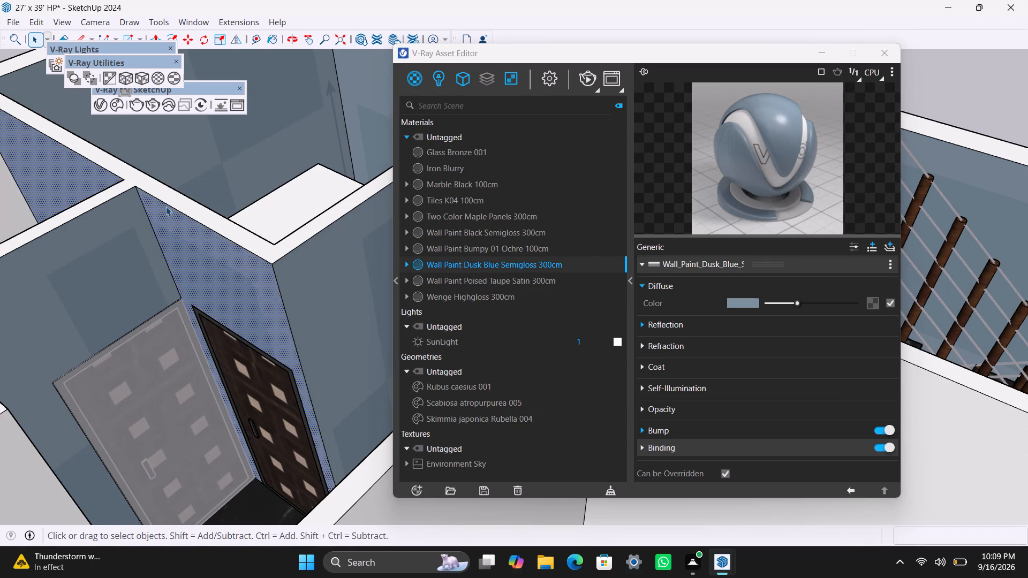
{"action": "middle_click_drag", "start_coordinate": [192, 218], "coordinate": [289, 229], "text": "shift"}
{"action": "scroll", "coordinate": [114, 171], "scroll_direction": "up", "scroll_amount": 1}
{"action": "left_click", "coordinate": [86, 168]}
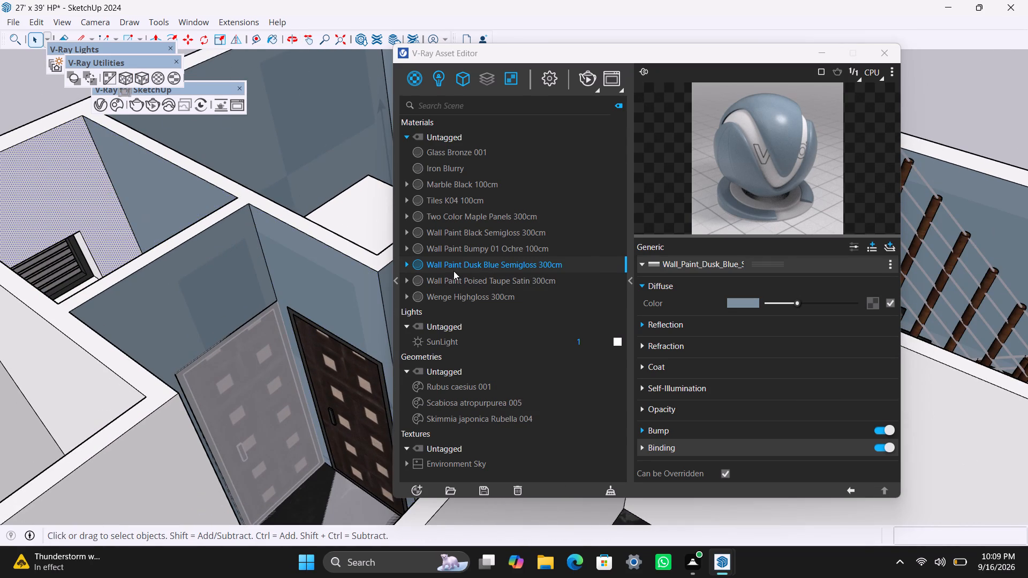
{"action": "right_click", "coordinate": [456, 264]}
{"action": "left_click", "coordinate": [489, 291]}
{"action": "left_click_drag", "start_coordinate": [144, 78], "coordinate": [143, 78]}
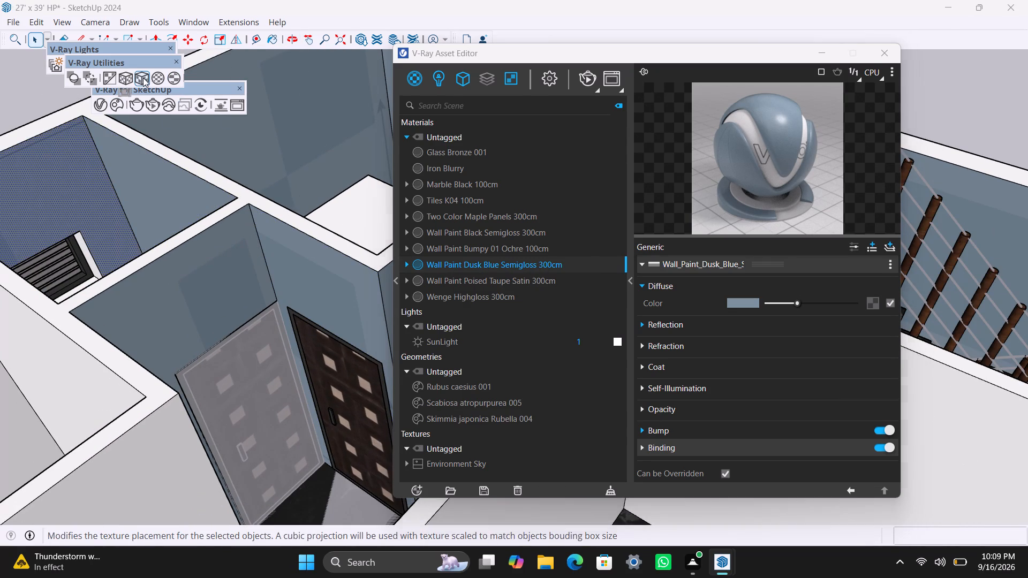
{"action": "left_click_drag", "start_coordinate": [143, 78], "coordinate": [142, 83]}
Paint the bathroom side of the wall shared with the rear bedroom in Wall Paint Dusk Blue Semigloss 300cm with fitted cubic projection.
{"action": "scroll", "coordinate": [229, 239], "scroll_direction": "down", "scroll_amount": 4}
{"action": "middle_click_drag", "start_coordinate": [256, 235], "coordinate": [22, 300]}
{"action": "middle_click_drag", "start_coordinate": [173, 200], "coordinate": [222, 399]}
{"action": "scroll", "coordinate": [191, 308], "scroll_direction": "up", "scroll_amount": 2}
{"action": "left_click", "coordinate": [230, 293]}
{"action": "right_click", "coordinate": [464, 268]}
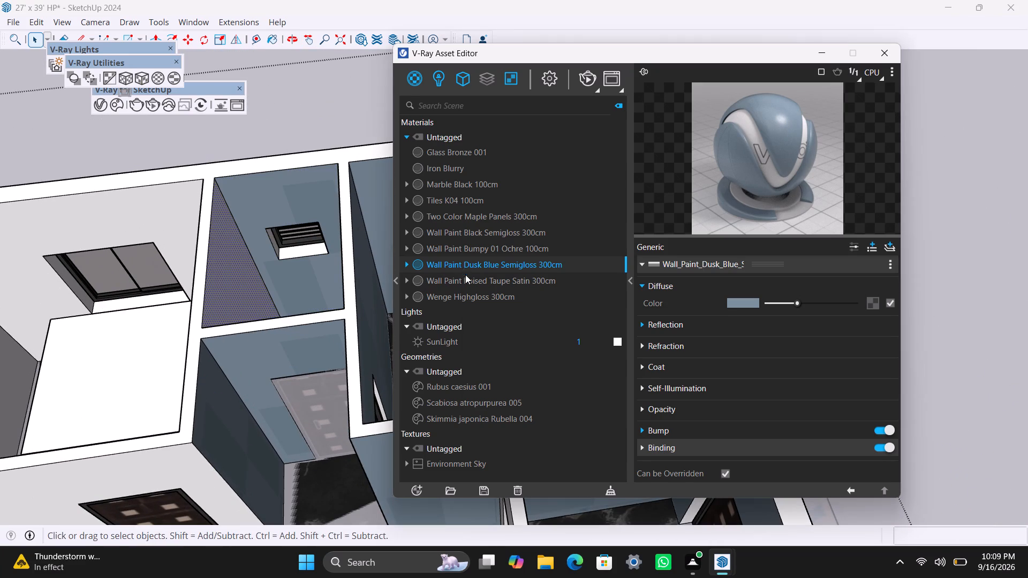
{"action": "left_click", "coordinate": [483, 297]}
{"action": "left_click", "coordinate": [145, 70]}
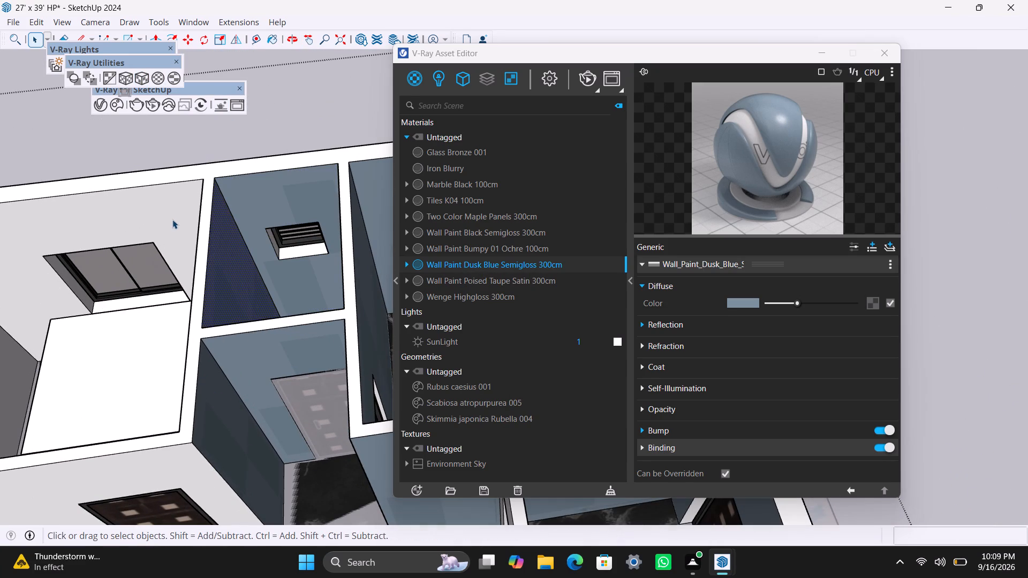
Paint the inside of the rear bedroom's window wall with Wall Paint Dusk Blue Semigloss 300cm and the fitted cubic projection.
{"action": "left_click", "coordinate": [172, 219]}
{"action": "right_click", "coordinate": [446, 264]}
{"action": "left_click", "coordinate": [472, 291]}
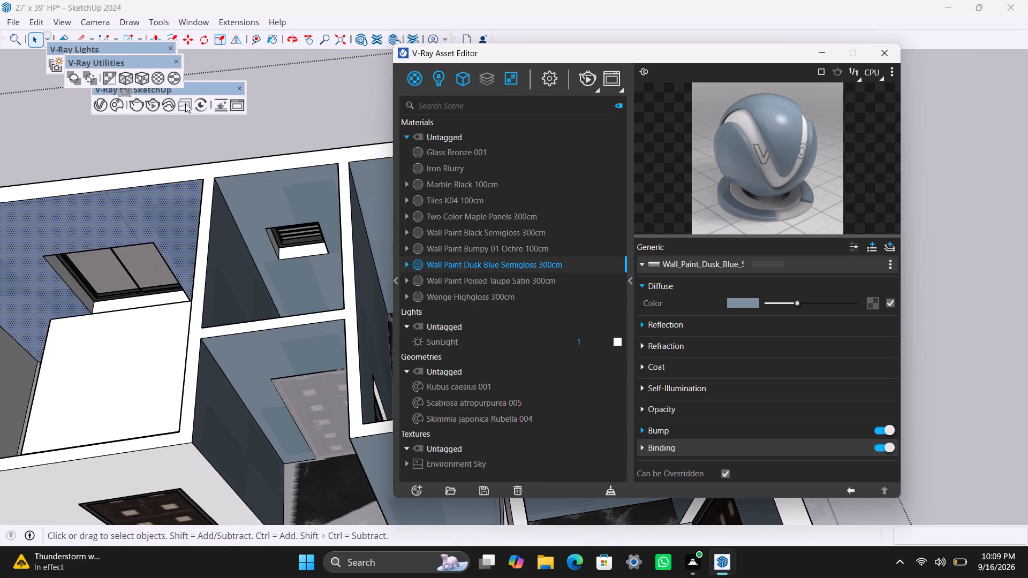
{"action": "left_click", "coordinate": [140, 77]}
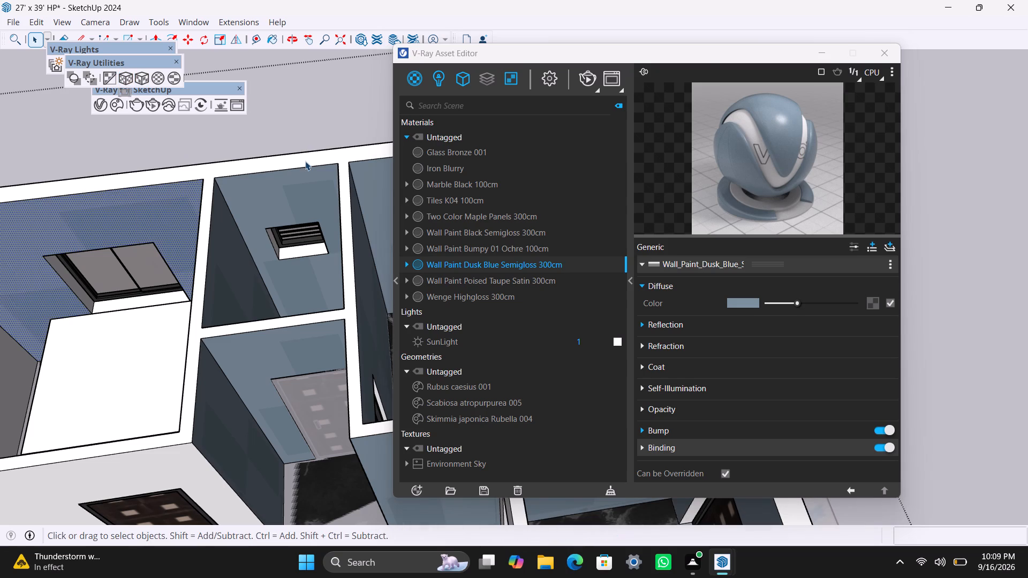
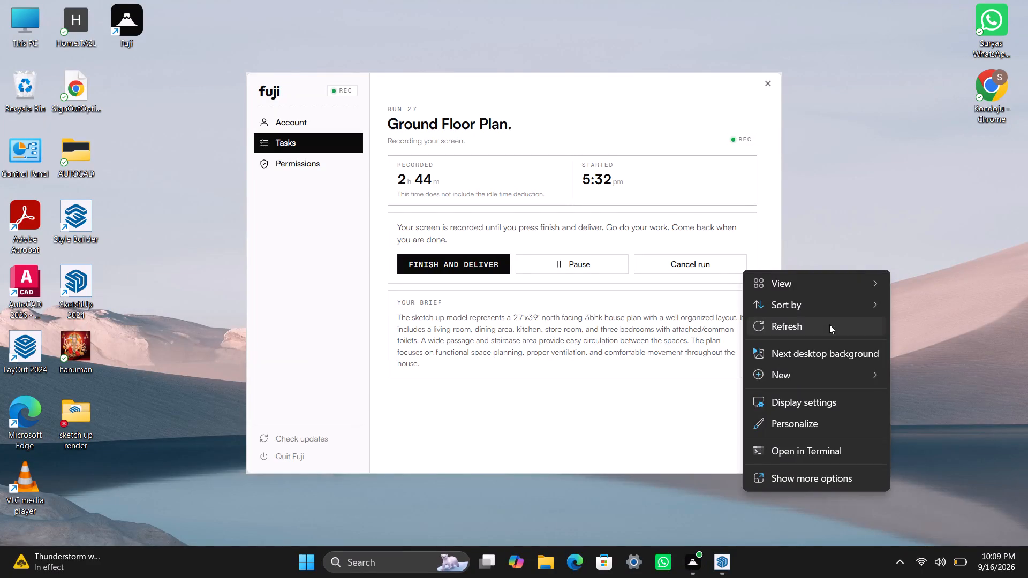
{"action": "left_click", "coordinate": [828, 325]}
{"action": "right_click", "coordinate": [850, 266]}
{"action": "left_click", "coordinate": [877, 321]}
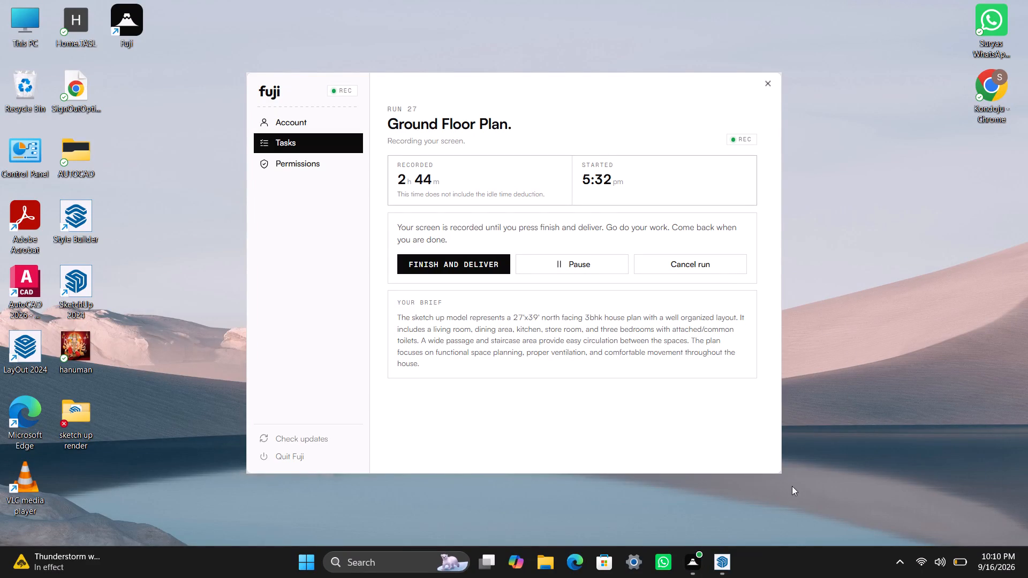
Switch to SketchUp and bring the house model forward from behind the V-Ray Frame Buffer render.
{"action": "left_click", "coordinate": [731, 556]}
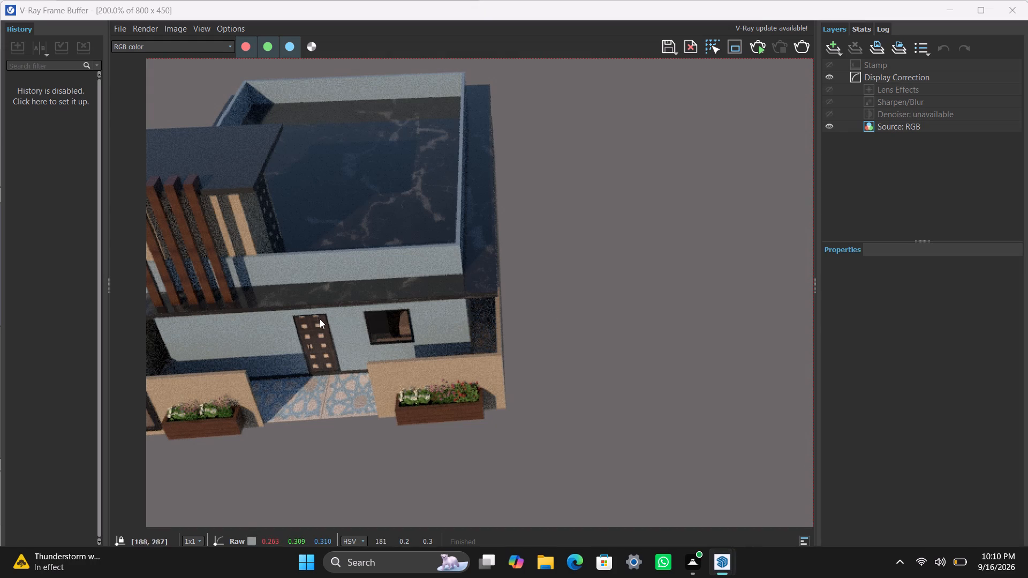
{"action": "scroll", "coordinate": [330, 316], "scroll_direction": "down", "scroll_amount": 1}
{"action": "scroll", "coordinate": [379, 305], "scroll_direction": "down", "scroll_amount": 1}
{"action": "scroll", "coordinate": [672, 229], "scroll_direction": "up", "scroll_amount": 2}
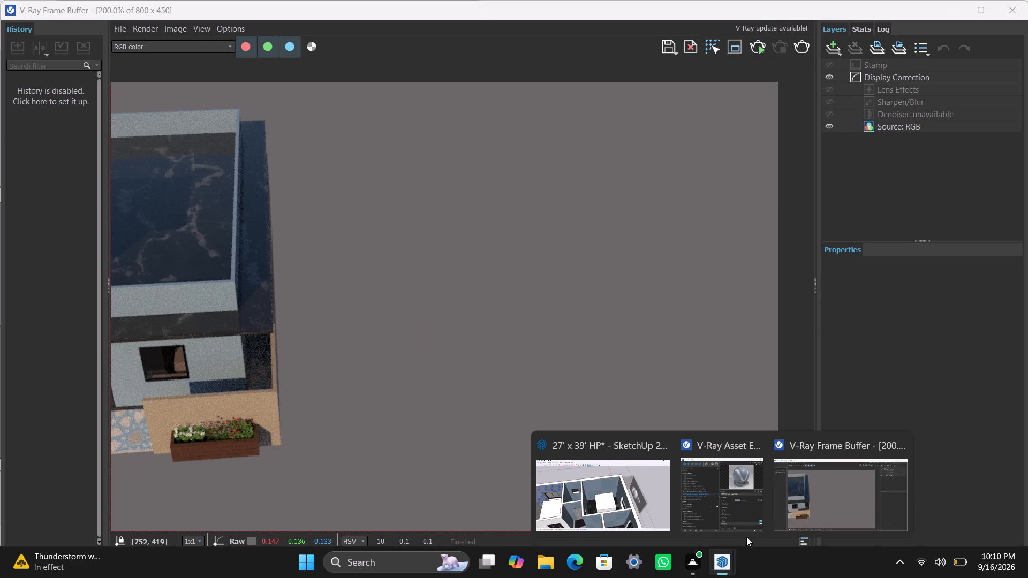
{"action": "left_click", "coordinate": [899, 444]}
{"action": "left_click", "coordinate": [686, 499]}
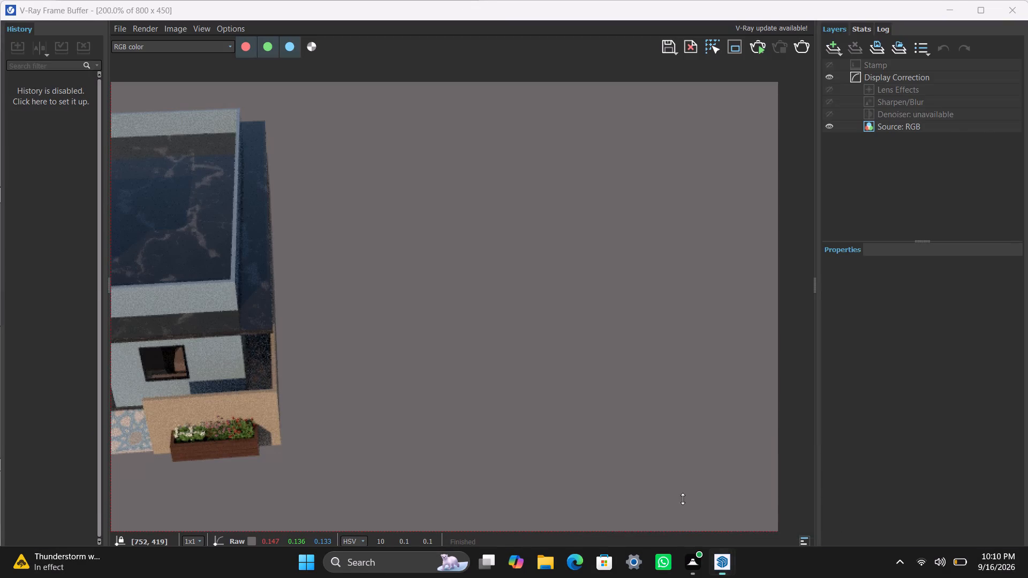
{"action": "left_click", "coordinate": [467, 17]}
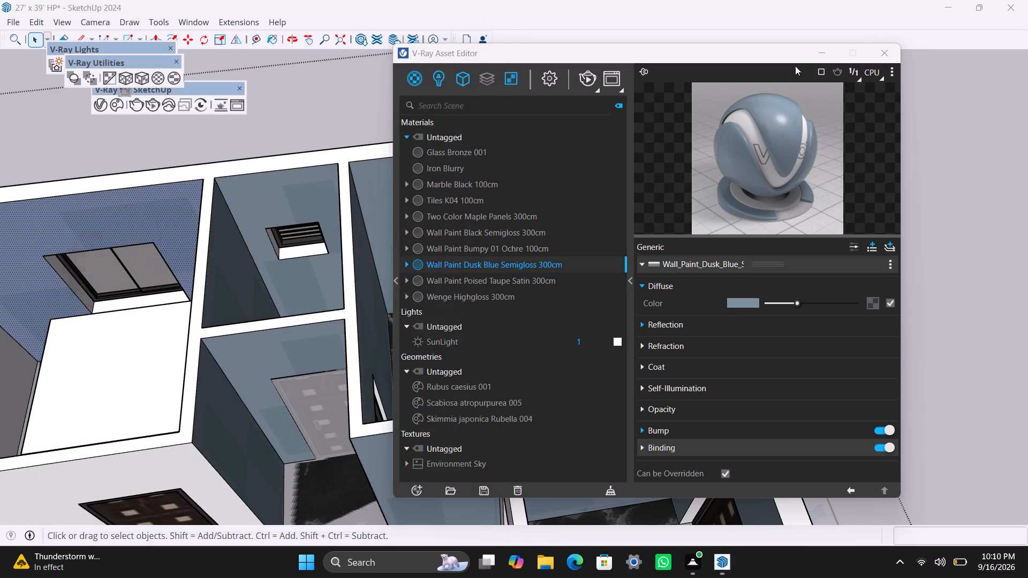
Paint the rear bedroom's grey side wall adjoining the window wall in Wall Paint Dusk Blue Semigloss 300cm with fitted cubic projection.
{"action": "scroll", "coordinate": [292, 273], "scroll_direction": "down", "scroll_amount": 3}
{"action": "middle_click_drag", "start_coordinate": [214, 340], "coordinate": [383, 306]}
{"action": "scroll", "coordinate": [225, 306], "scroll_direction": "up", "scroll_amount": 3}
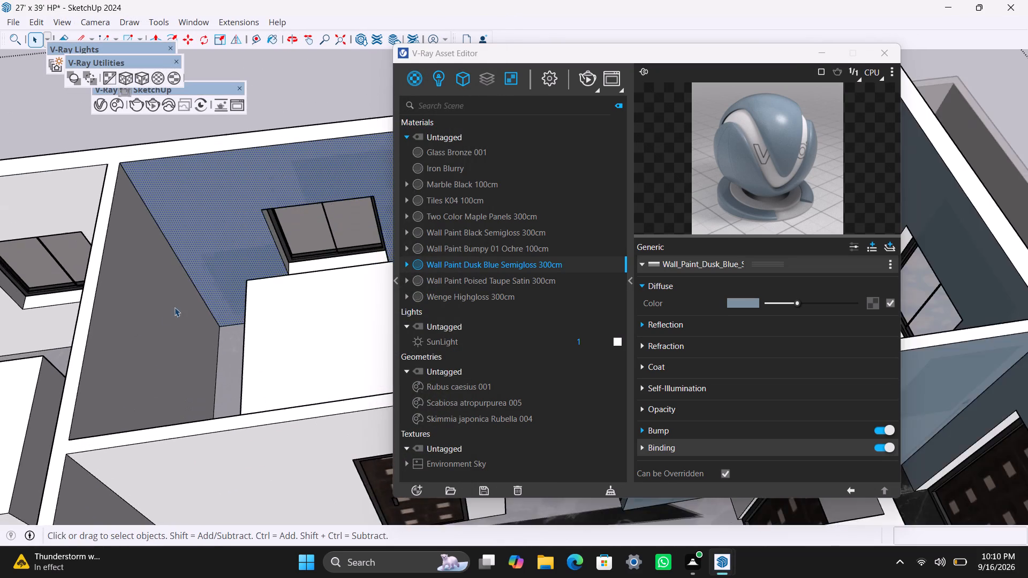
{"action": "middle_click_drag", "start_coordinate": [164, 319], "coordinate": [137, 384]}
{"action": "scroll", "coordinate": [132, 376], "scroll_direction": "up", "scroll_amount": 1}
{"action": "left_click", "coordinate": [135, 372]}
{"action": "right_click", "coordinate": [545, 264]}
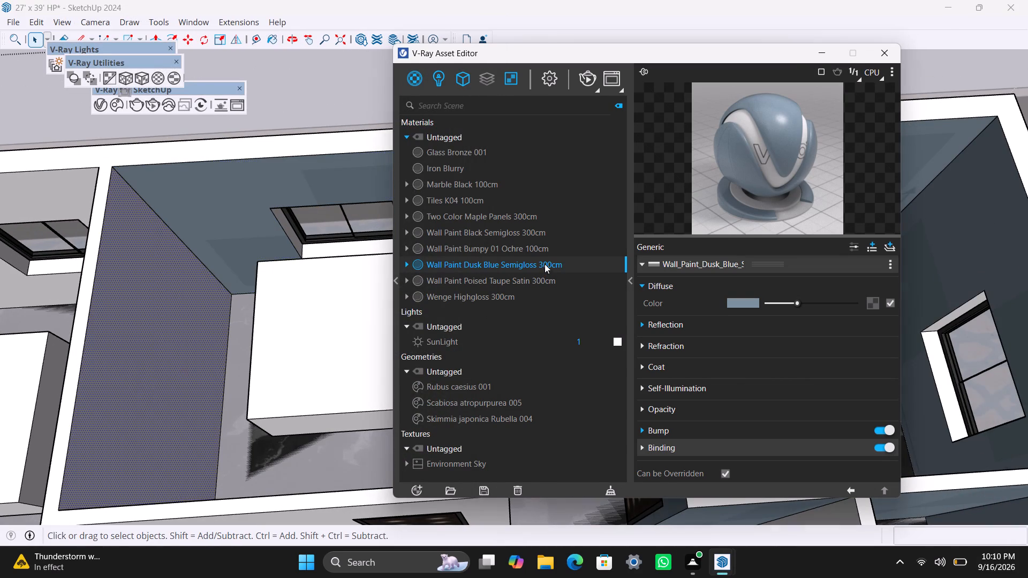
{"action": "left_click", "coordinate": [572, 296]}
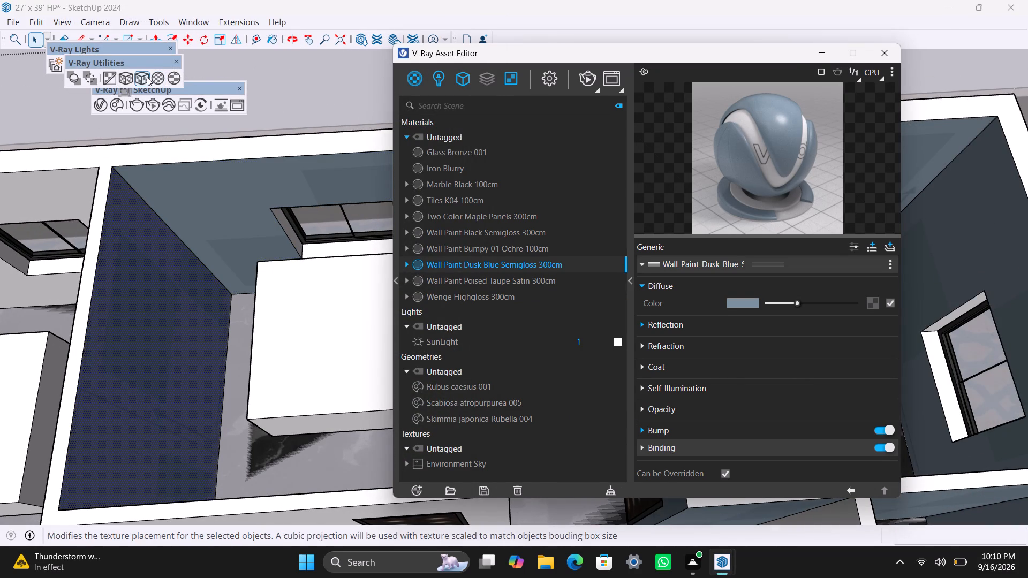
{"action": "left_click", "coordinate": [147, 77]}
Paint the inside of the rear bedroom's door wall with Wall Paint Dusk Blue Semigloss 300cm and the fitted cubic projection.
{"action": "scroll", "coordinate": [213, 321], "scroll_direction": "down", "scroll_amount": 3}
{"action": "middle_click_drag", "start_coordinate": [238, 308], "coordinate": [234, 442]}
{"action": "scroll", "coordinate": [248, 481], "scroll_direction": "up", "scroll_amount": 2}
{"action": "left_click", "coordinate": [264, 480]}
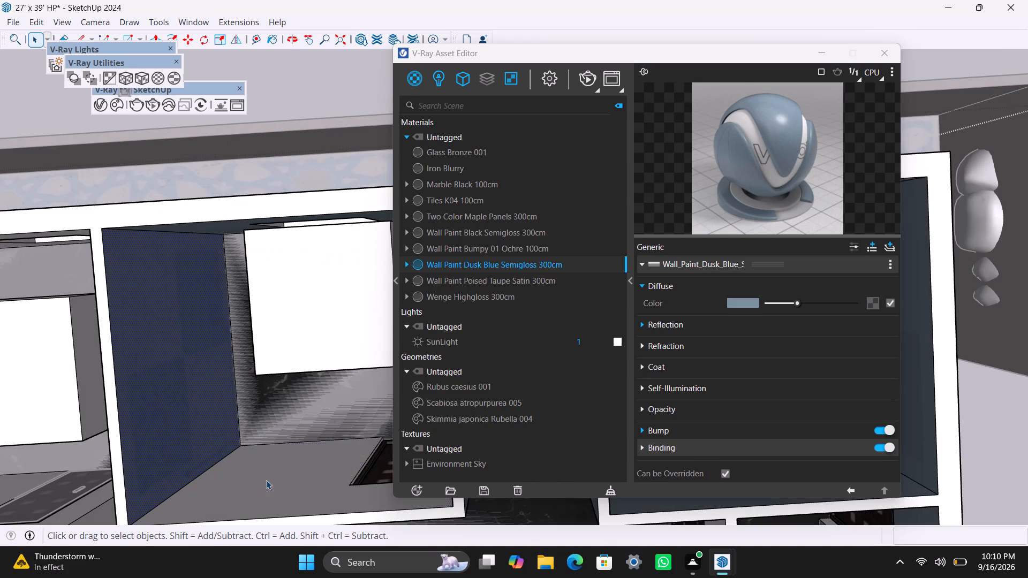
{"action": "right_click_drag", "start_coordinate": [513, 262], "coordinate": [515, 270]}
{"action": "left_click", "coordinate": [564, 299]}
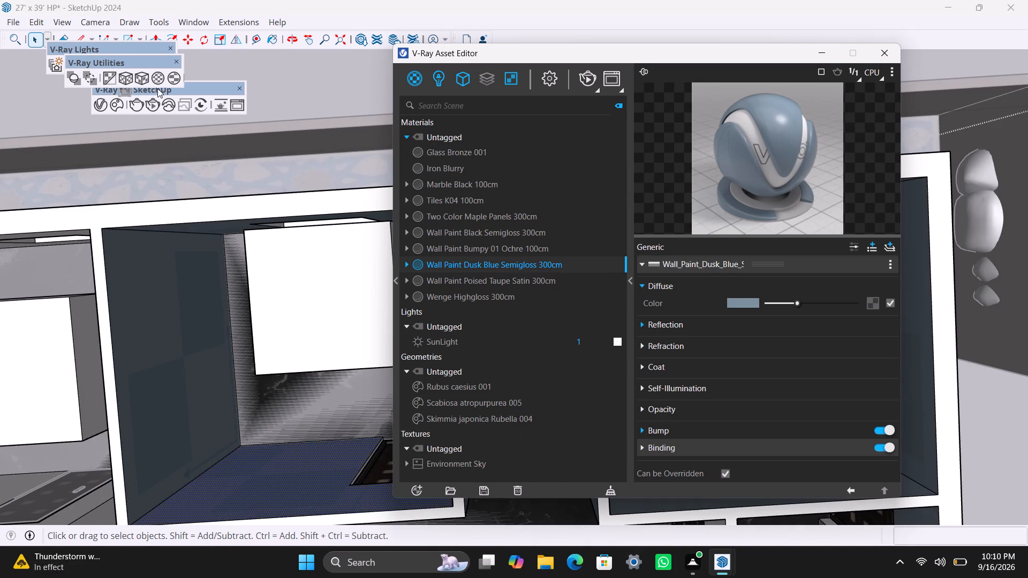
{"action": "left_click", "coordinate": [144, 80]}
Apply Wall Paint Dusk Blue Semigloss 300cm to the bedroom side of the wall shared with the bathroom, with fitted cubic projection.
{"action": "scroll", "coordinate": [188, 316], "scroll_direction": "down", "scroll_amount": 8}
{"action": "middle_click_drag", "start_coordinate": [260, 314], "coordinate": [465, 164]}
{"action": "scroll", "coordinate": [318, 374], "scroll_direction": "up", "scroll_amount": 2}
{"action": "middle_click_drag", "start_coordinate": [329, 431], "coordinate": [463, 313]}
{"action": "scroll", "coordinate": [375, 397], "scroll_direction": "up", "scroll_amount": 2}
{"action": "left_click", "coordinate": [364, 386]}
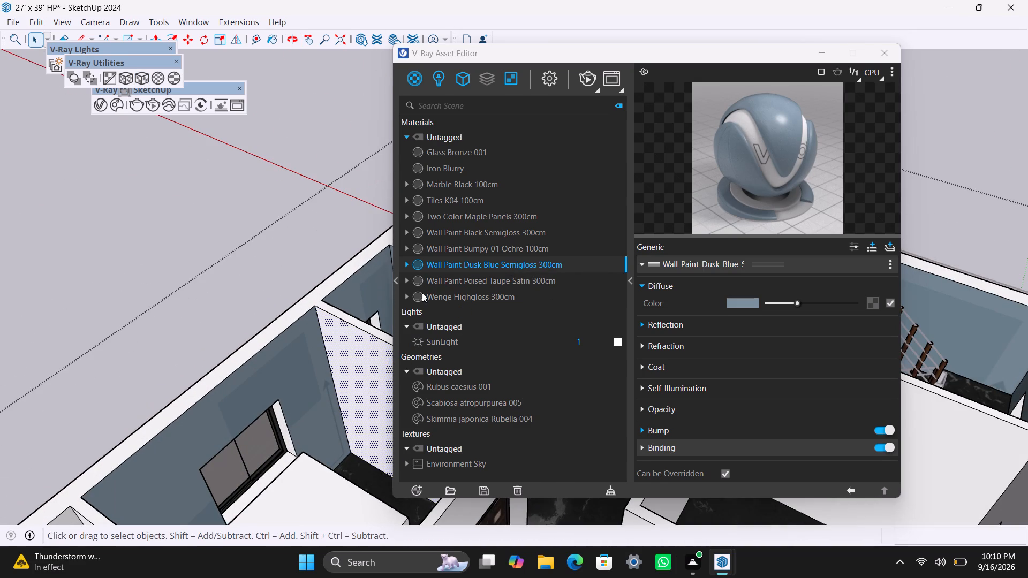
{"action": "right_click", "coordinate": [471, 263]}
{"action": "left_click", "coordinate": [527, 285]}
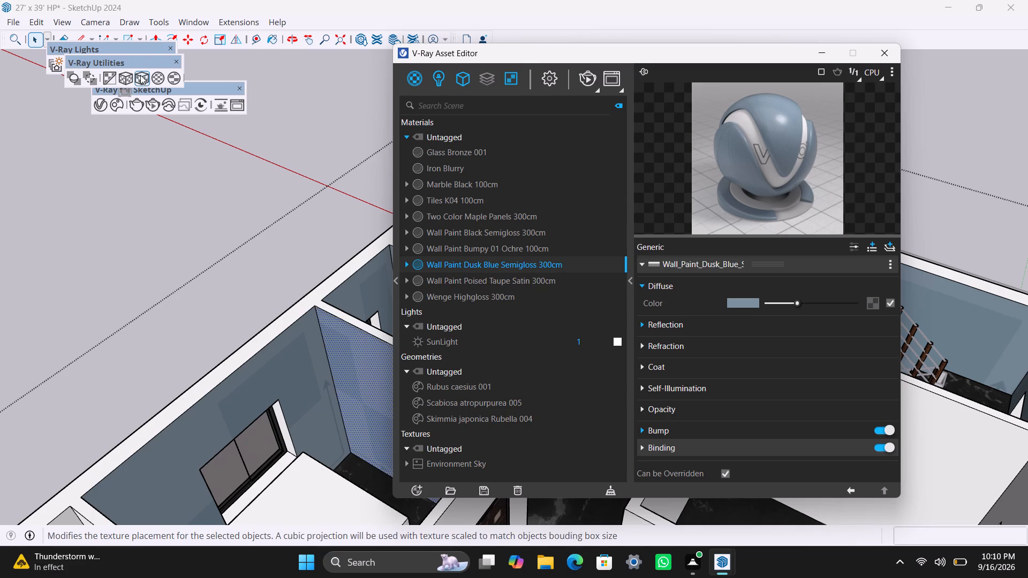
{"action": "left_click", "coordinate": [140, 77]}
Paint the outer side of the rear bedroom's door wall in Wall Paint Dusk Blue Semigloss 300cm with fitted cubic projection.
{"action": "scroll", "coordinate": [158, 298], "scroll_direction": "down", "scroll_amount": 9}
{"action": "middle_click_drag", "start_coordinate": [187, 354], "coordinate": [78, 250]}
{"action": "scroll", "coordinate": [158, 290], "scroll_direction": "up", "scroll_amount": 3}
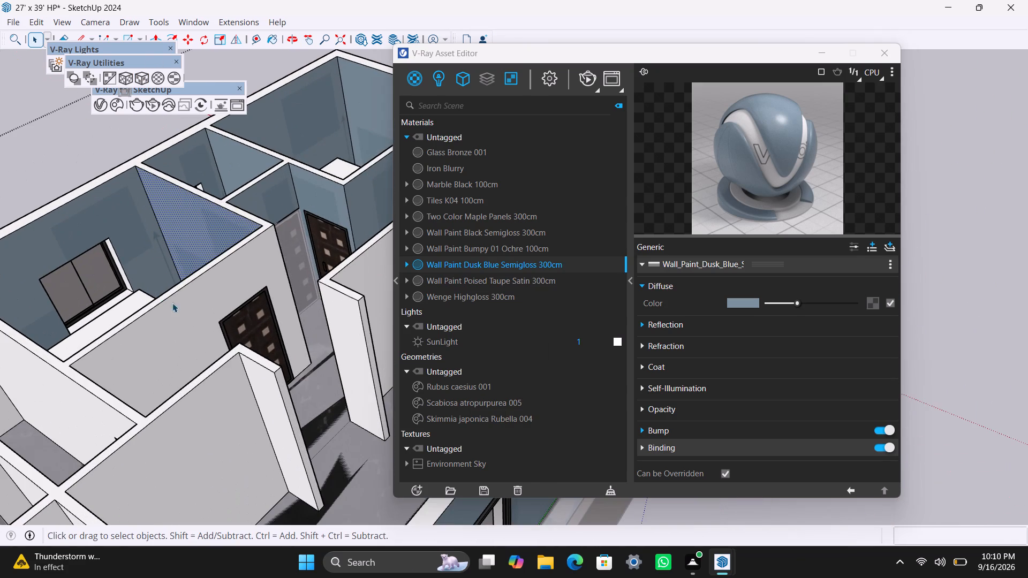
{"action": "left_click", "coordinate": [176, 309]}
{"action": "right_click", "coordinate": [501, 265]}
{"action": "left_click", "coordinate": [530, 289]}
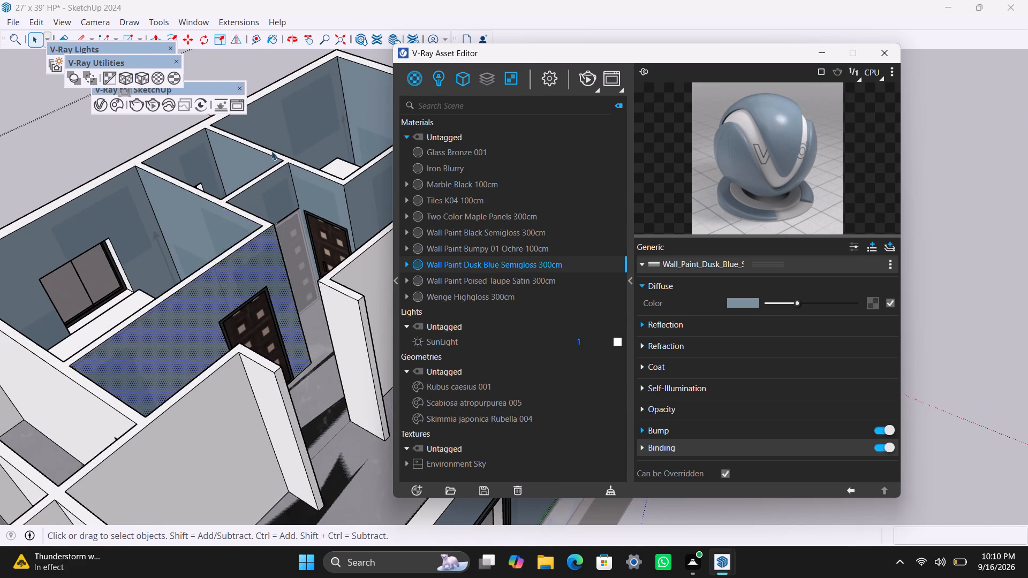
{"action": "left_click", "coordinate": [146, 74]}
Paint the large grey partition face of the neighbouring room with Wall Paint Dusk Blue Semigloss 300cm and the fitted cubic projection.
{"action": "left_click", "coordinate": [200, 412]}
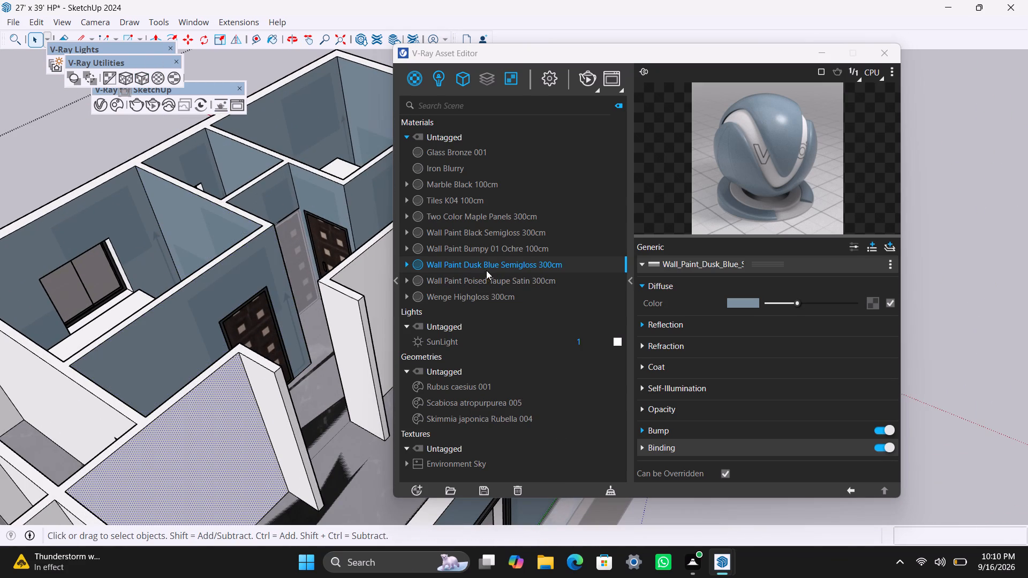
{"action": "right_click", "coordinate": [492, 261]}
{"action": "left_click", "coordinate": [521, 292]}
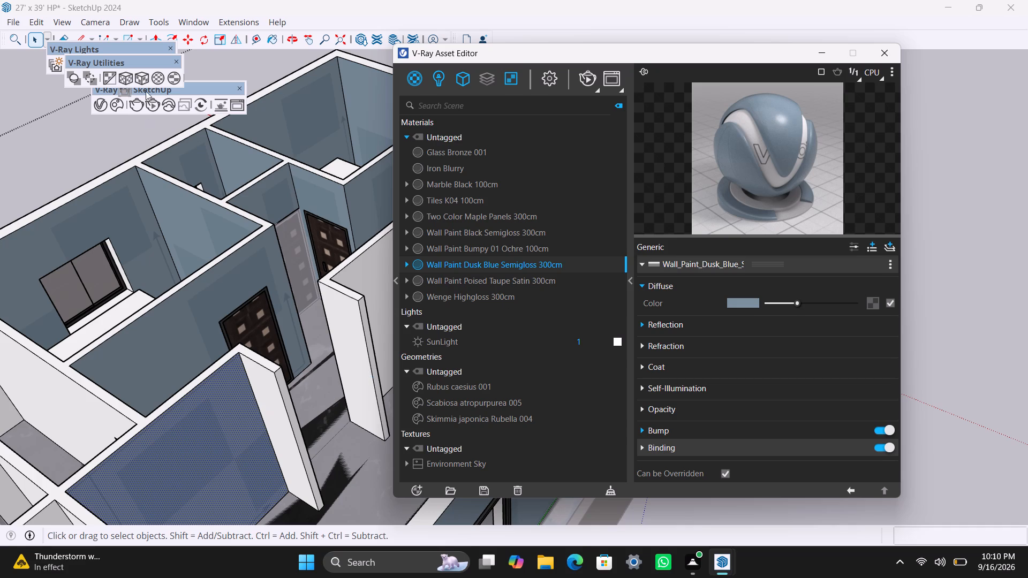
{"action": "left_click_drag", "start_coordinate": [136, 70], "coordinate": [136, 85]}
Apply Wall Paint Dusk Blue Semigloss 300cm with fitted cubic projection to the short white return adjoining that partition, beside the opening.
{"action": "left_click", "coordinate": [263, 382]}
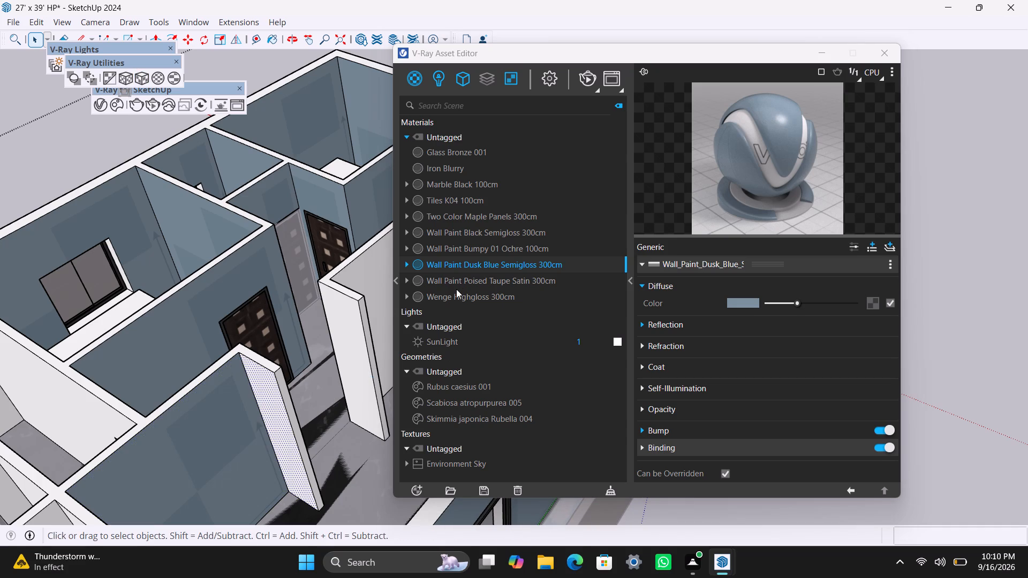
{"action": "right_click", "coordinate": [467, 268]}
{"action": "left_click", "coordinate": [500, 301]}
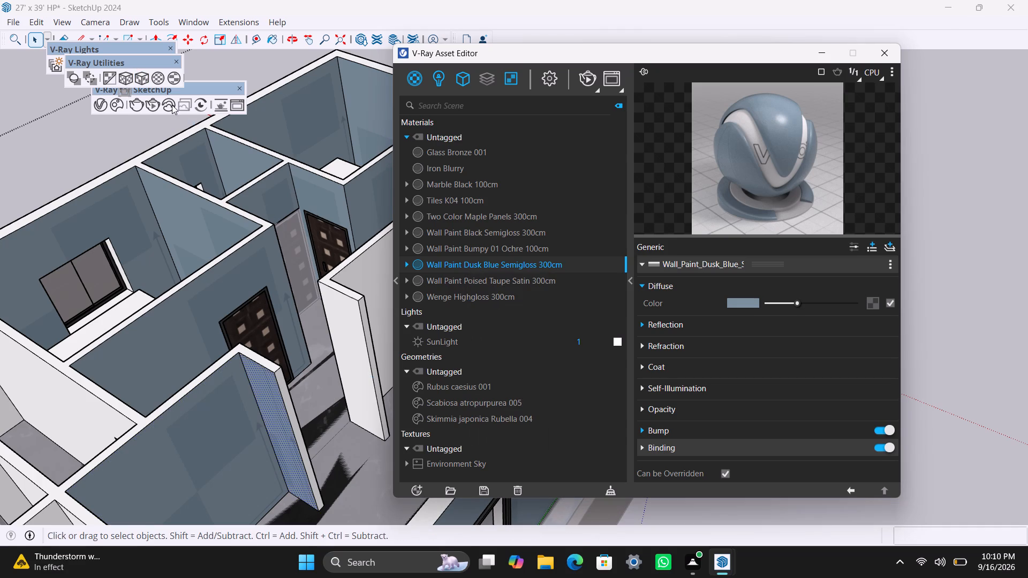
{"action": "left_click", "coordinate": [142, 79]}
Paint the narrow grey face of the L-shaped partition across the opening in Wall Paint Dusk Blue Semigloss 300cm with fitted cubic projection.
{"action": "scroll", "coordinate": [296, 382], "scroll_direction": "up", "scroll_amount": 1}
{"action": "middle_click_drag", "start_coordinate": [290, 401], "coordinate": [66, 376]}
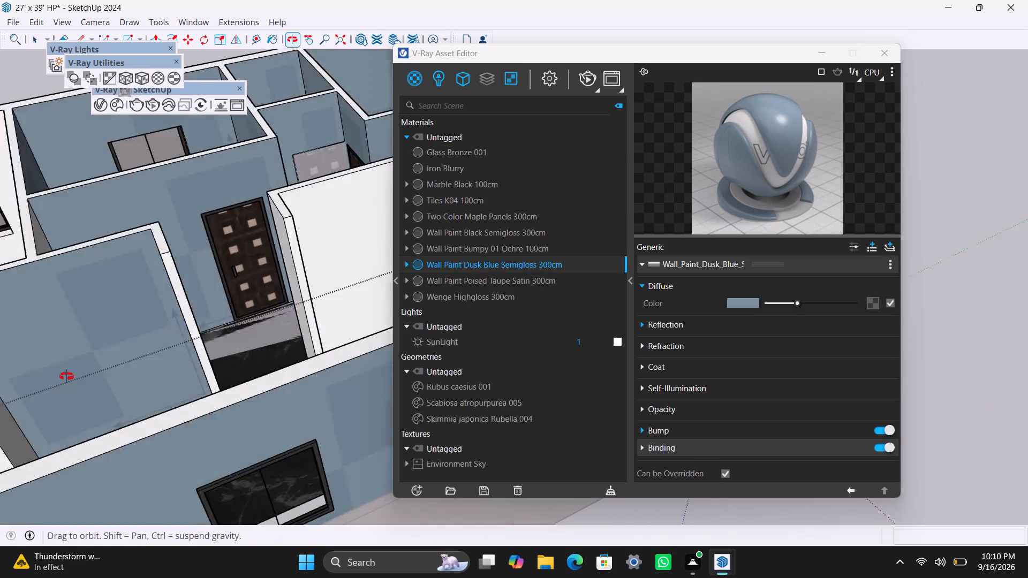
{"action": "middle_click_drag", "start_coordinate": [66, 376], "coordinate": [57, 374]}
{"action": "scroll", "coordinate": [296, 211], "scroll_direction": "up", "scroll_amount": 2}
{"action": "middle_click_drag", "start_coordinate": [318, 211], "coordinate": [226, 241]}
{"action": "scroll", "coordinate": [262, 201], "scroll_direction": "up", "scroll_amount": 2}
{"action": "left_click", "coordinate": [285, 151]}
{"action": "right_click", "coordinate": [498, 255]}
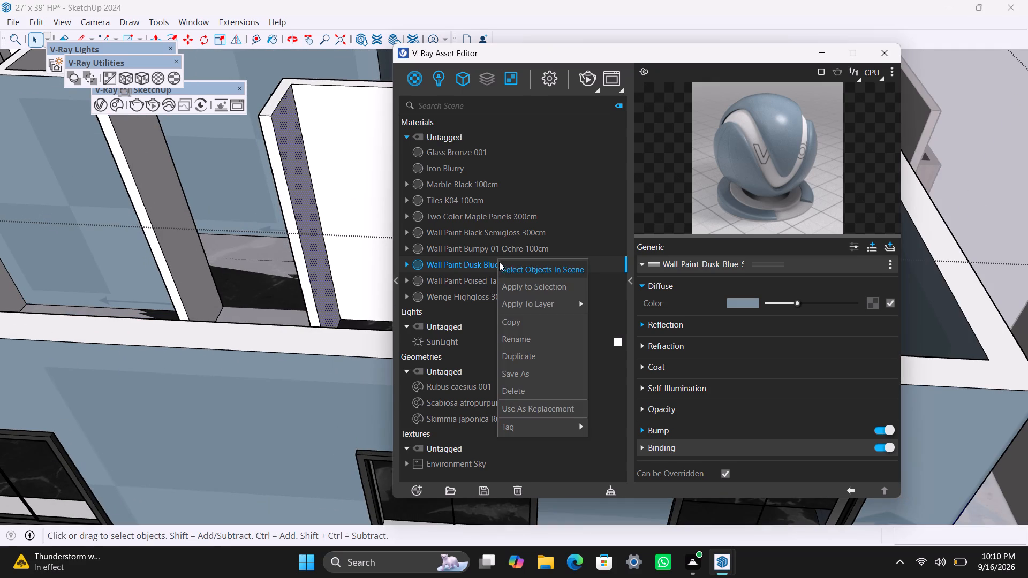
{"action": "left_click", "coordinate": [525, 284]}
{"action": "left_click", "coordinate": [140, 81]}
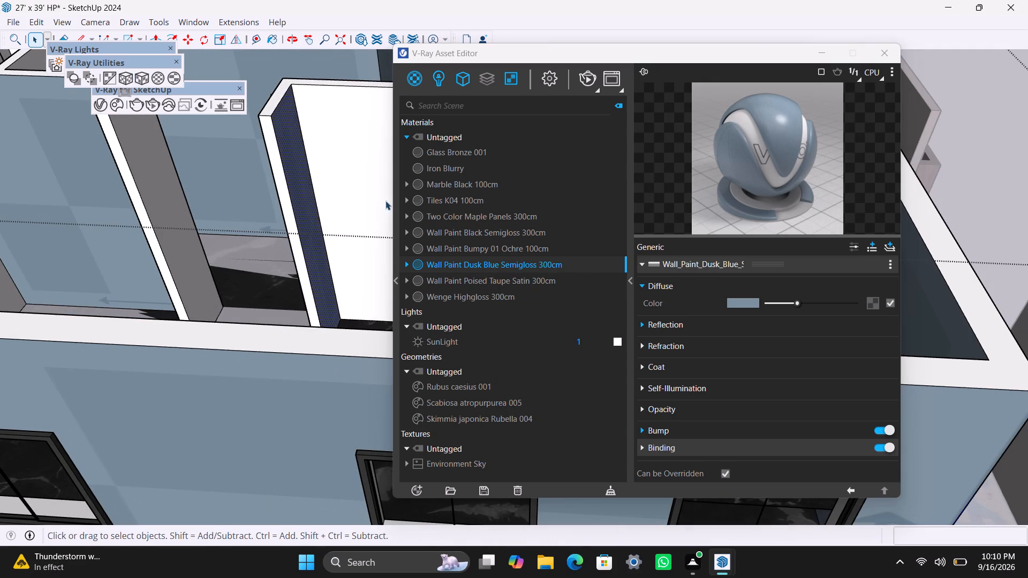
Paint the large white face of the L-shaped partition with Wall Paint Dusk Blue Semigloss 300cm and the fitted cubic projection.
{"action": "left_click", "coordinate": [338, 170]}
{"action": "right_click", "coordinate": [468, 265]}
{"action": "left_click", "coordinate": [502, 288]}
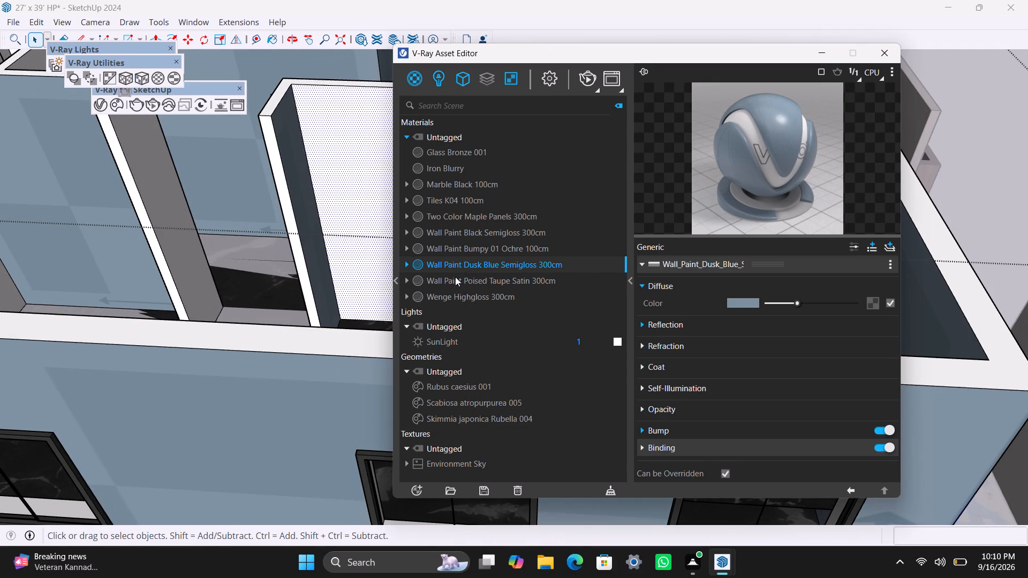
{"action": "left_click", "coordinate": [143, 79]}
Apply Wall Paint Dusk Blue Semigloss 300cm with fitted cubic projection to the opposite return's narrow grey face at the opening.
{"action": "left_click", "coordinate": [171, 218]}
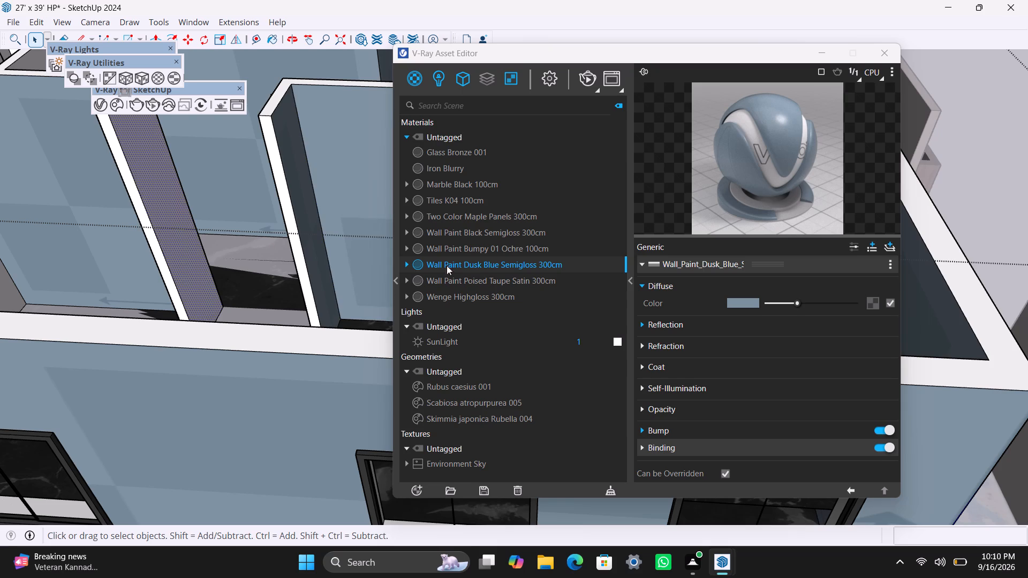
{"action": "right_click", "coordinate": [478, 264]}
{"action": "left_click", "coordinate": [511, 296]}
{"action": "left_click", "coordinate": [145, 80]}
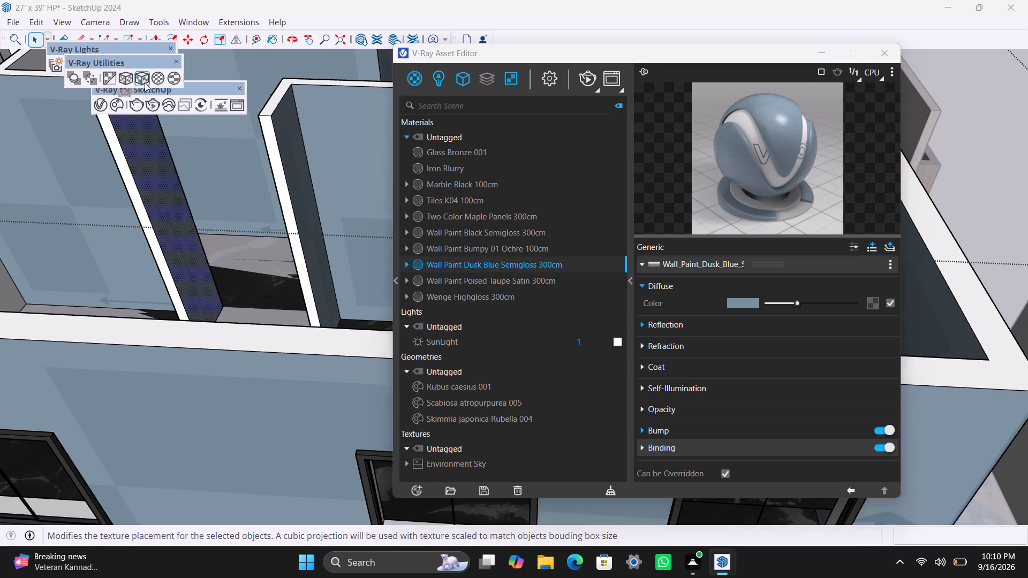
Paint the passage side of the partition facing the dark wooden door in Wall Paint Dusk Blue Semigloss 300cm with fitted cubic projection.
{"action": "scroll", "coordinate": [273, 216], "scroll_direction": "up", "scroll_amount": 2}
{"action": "middle_click_drag", "start_coordinate": [205, 262], "coordinate": [243, 443]}
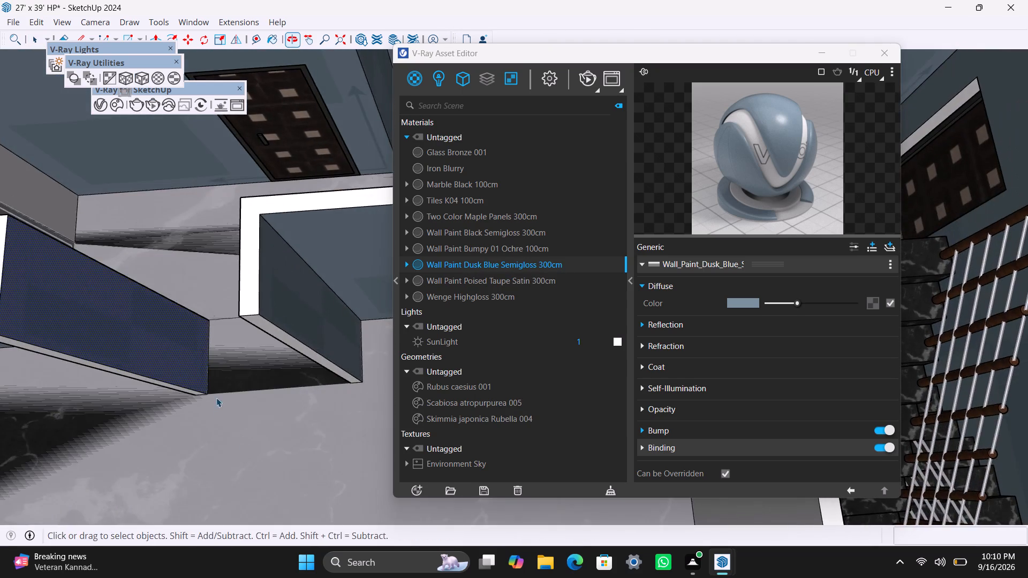
{"action": "scroll", "coordinate": [218, 382], "scroll_direction": "up", "scroll_amount": 2}
{"action": "middle_click_drag", "start_coordinate": [229, 351], "coordinate": [442, 258]}
{"action": "scroll", "coordinate": [392, 225], "scroll_direction": "up", "scroll_amount": 2}
{"action": "left_click", "coordinate": [367, 205]}
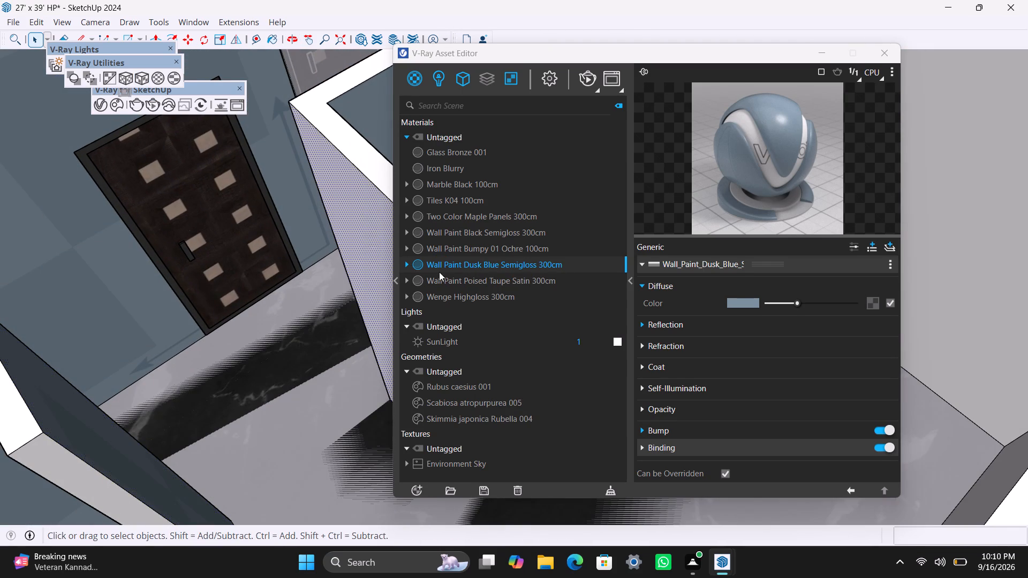
{"action": "right_click", "coordinate": [485, 262]}
{"action": "left_click", "coordinate": [527, 290]}
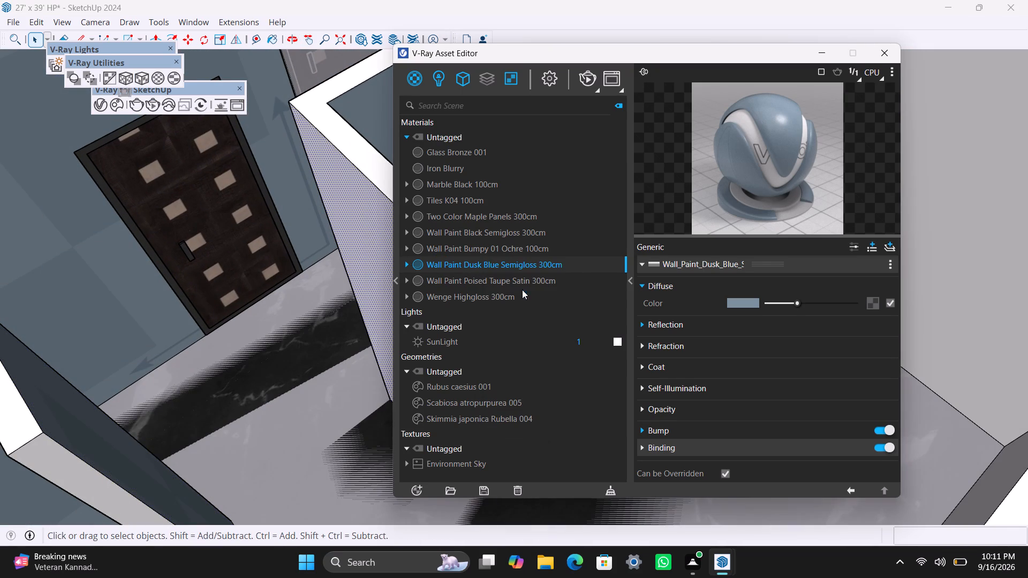
{"action": "left_click", "coordinate": [145, 72]}
Paint the wall around the pale grey panelled door with Wall Paint Dusk Blue Semigloss 300cm and the fitted cubic projection.
{"action": "scroll", "coordinate": [217, 232], "scroll_direction": "down", "scroll_amount": 2}
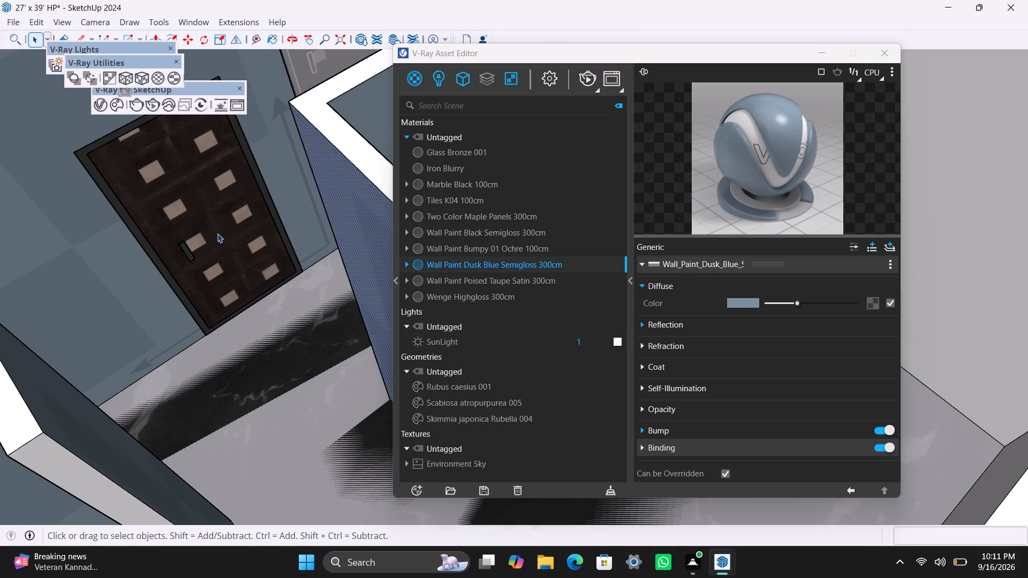
{"action": "scroll", "coordinate": [217, 233], "scroll_direction": "down", "scroll_amount": 7}
{"action": "middle_click_drag", "start_coordinate": [163, 232], "coordinate": [82, 547]}
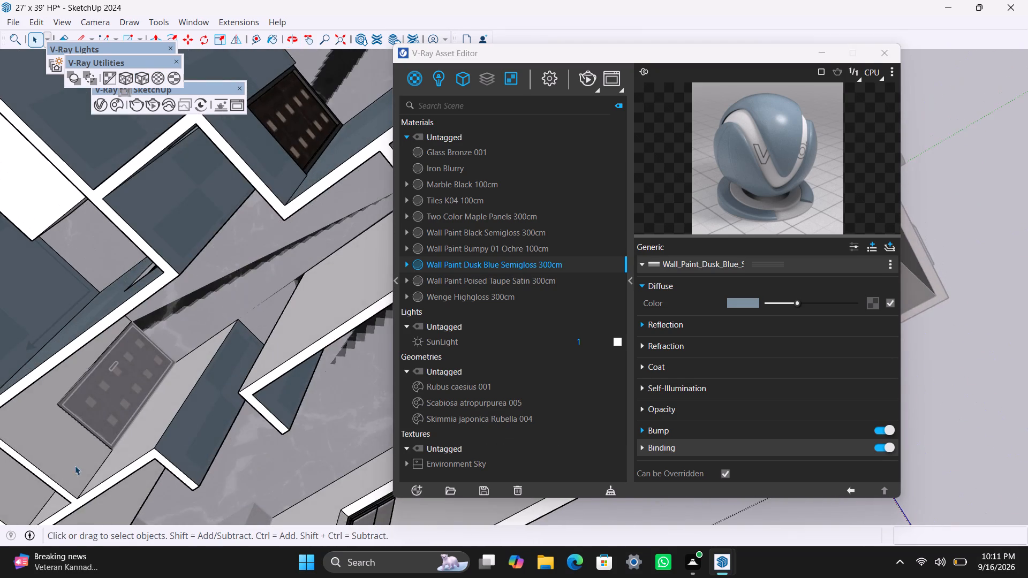
{"action": "scroll", "coordinate": [71, 464], "scroll_direction": "up", "scroll_amount": 2}
{"action": "left_click", "coordinate": [21, 440]}
{"action": "right_click", "coordinate": [466, 267]}
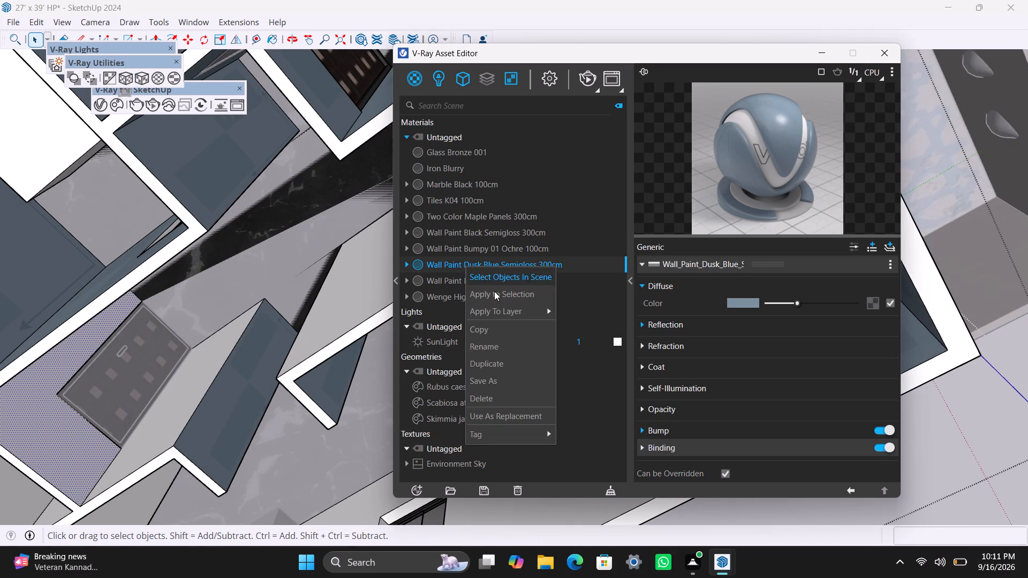
{"action": "left_click", "coordinate": [495, 292]}
{"action": "left_click", "coordinate": [146, 81]}
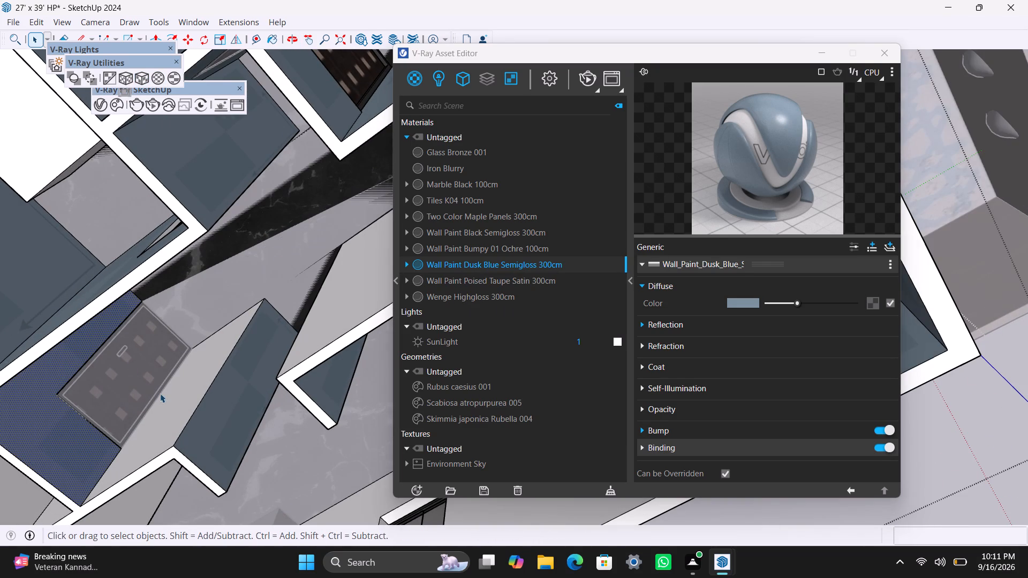
Paint the wall adjoining the pale grey door wall in Wall Paint Dusk Blue Semigloss 300cm with fitted cubic projection.
{"action": "left_click", "coordinate": [171, 401]}
{"action": "right_click", "coordinate": [454, 266]}
{"action": "left_click", "coordinate": [493, 299]}
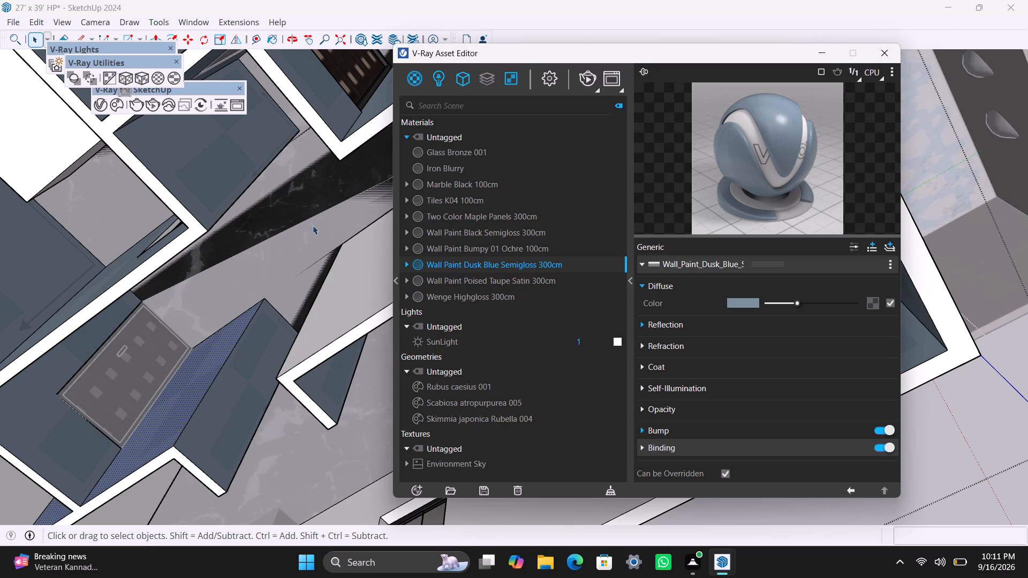
{"action": "left_click", "coordinate": [145, 78]}
Paint the light grey wall beside the short partition return in Wall Paint Dusk Blue Semigloss 300cm with fitted cubic projection.
{"action": "left_click", "coordinate": [359, 294]}
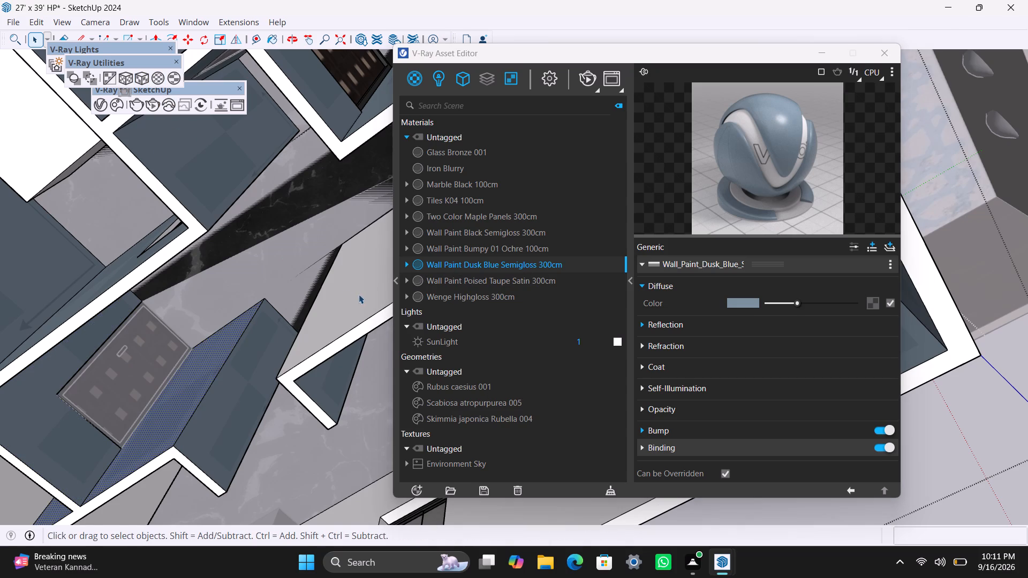
{"action": "right_click", "coordinate": [470, 265]}
{"action": "left_click", "coordinate": [503, 295]}
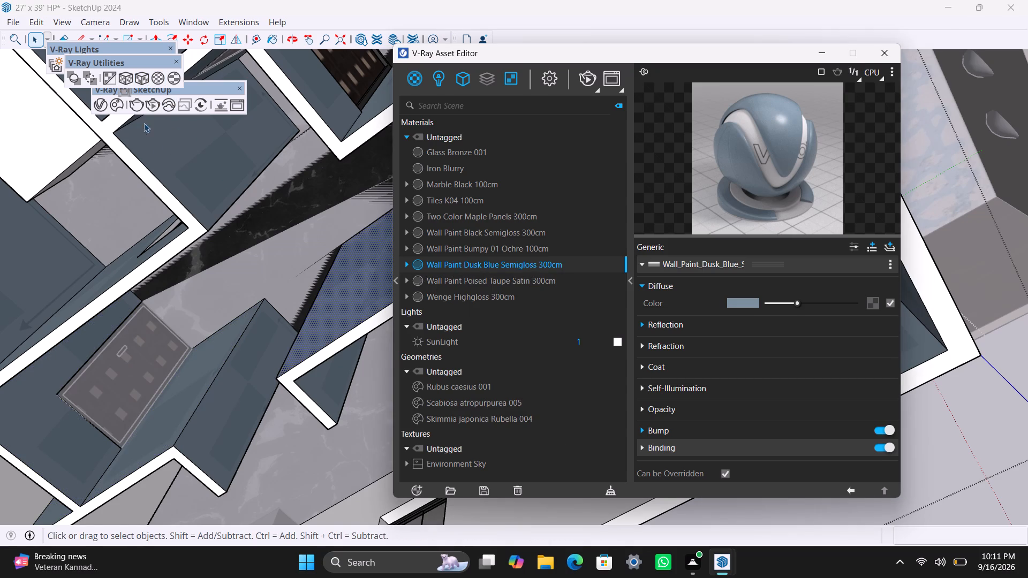
{"action": "left_click", "coordinate": [143, 81]}
Paint the narrow grey wall around the dark panelled door at the passage end in Wall Paint Dusk Blue Semigloss 300cm with fitted cubic projection.
{"action": "scroll", "coordinate": [207, 288], "scroll_direction": "down", "scroll_amount": 7}
{"action": "middle_click_drag", "start_coordinate": [210, 326], "coordinate": [156, 151]}
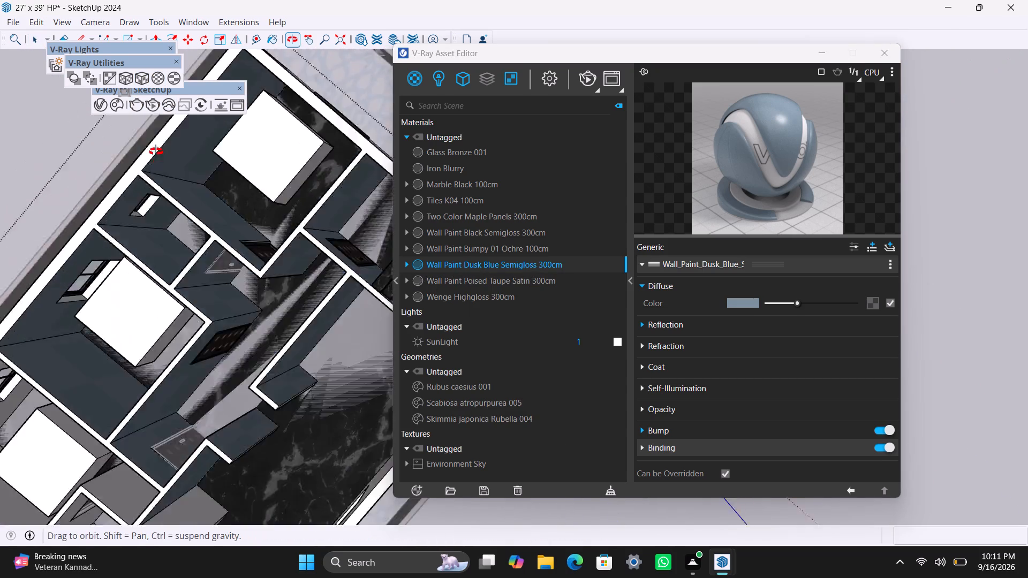
{"action": "middle_click_drag", "start_coordinate": [156, 151], "coordinate": [157, 95]}
{"action": "scroll", "coordinate": [263, 237], "scroll_direction": "up", "scroll_amount": 8}
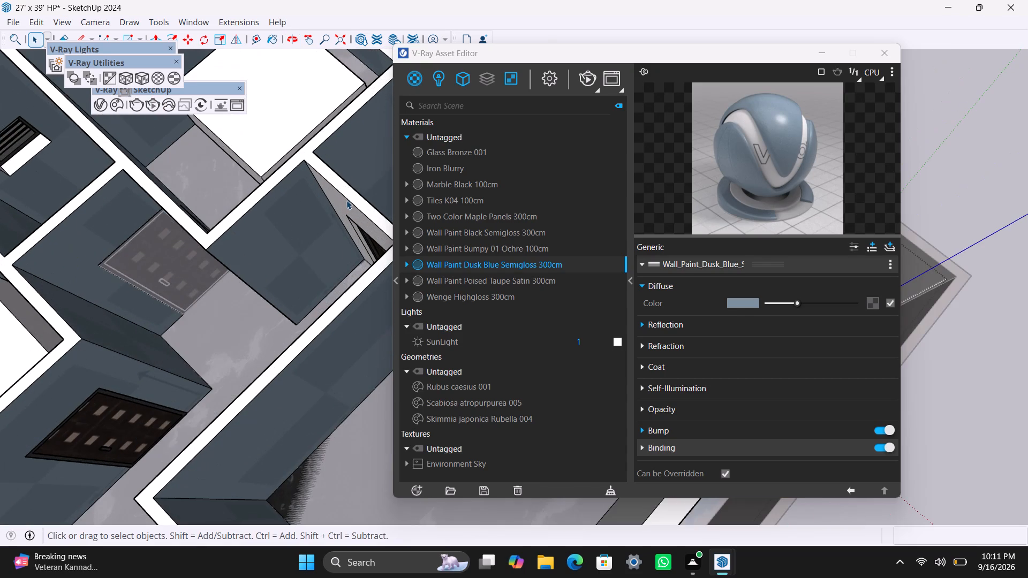
{"action": "left_click", "coordinate": [346, 206]}
{"action": "right_click", "coordinate": [457, 263]}
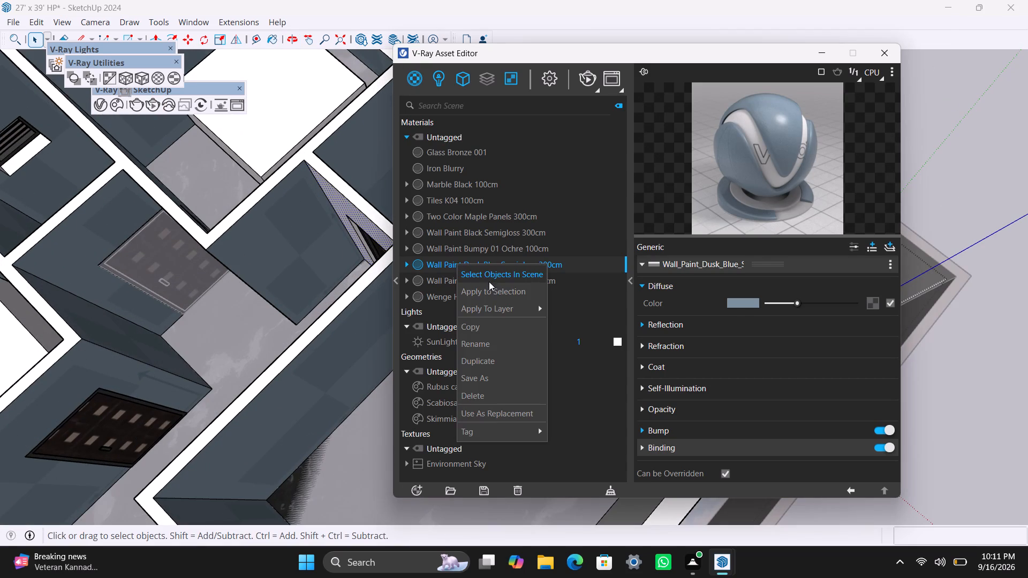
{"action": "left_click_drag", "start_coordinate": [489, 282], "coordinate": [489, 291]}
{"action": "left_click", "coordinate": [487, 296]}
{"action": "left_click", "coordinate": [135, 71]}
Paint the hall's large white wall bordering the staircase in Wall Paint Dusk Blue Semigloss 300cm with fitted cubic projection.
{"action": "scroll", "coordinate": [190, 284], "scroll_direction": "down", "scroll_amount": 10}
{"action": "middle_click_drag", "start_coordinate": [210, 341], "coordinate": [422, 168]}
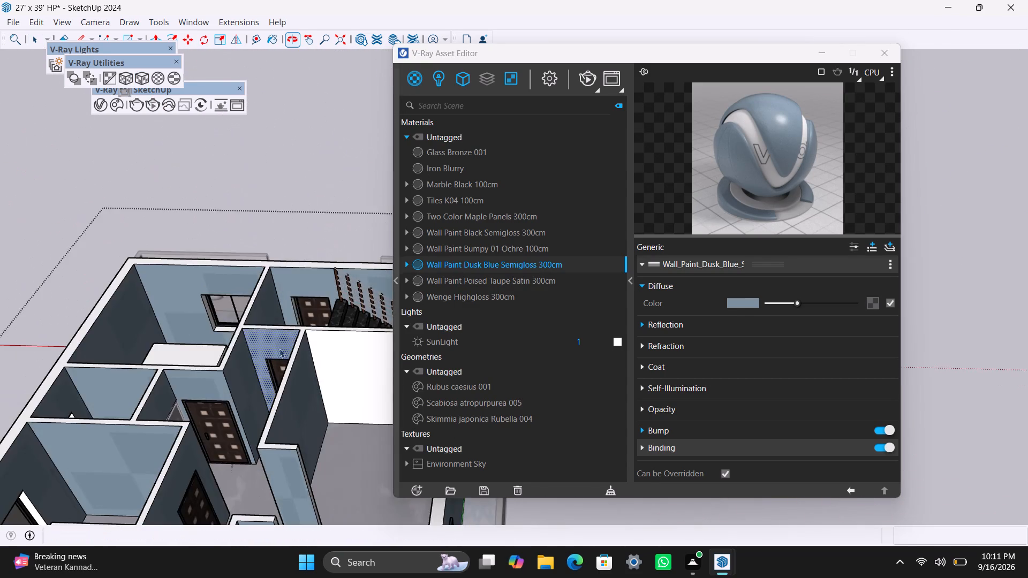
{"action": "scroll", "coordinate": [273, 374], "scroll_direction": "down", "scroll_amount": 4}
{"action": "middle_click_drag", "start_coordinate": [243, 377], "coordinate": [244, 258], "text": "shift"}
{"action": "scroll", "coordinate": [253, 309], "scroll_direction": "up", "scroll_amount": 2}
{"action": "middle_click_drag", "start_coordinate": [294, 347], "coordinate": [362, 343]}
{"action": "scroll", "coordinate": [369, 300], "scroll_direction": "up", "scroll_amount": 2}
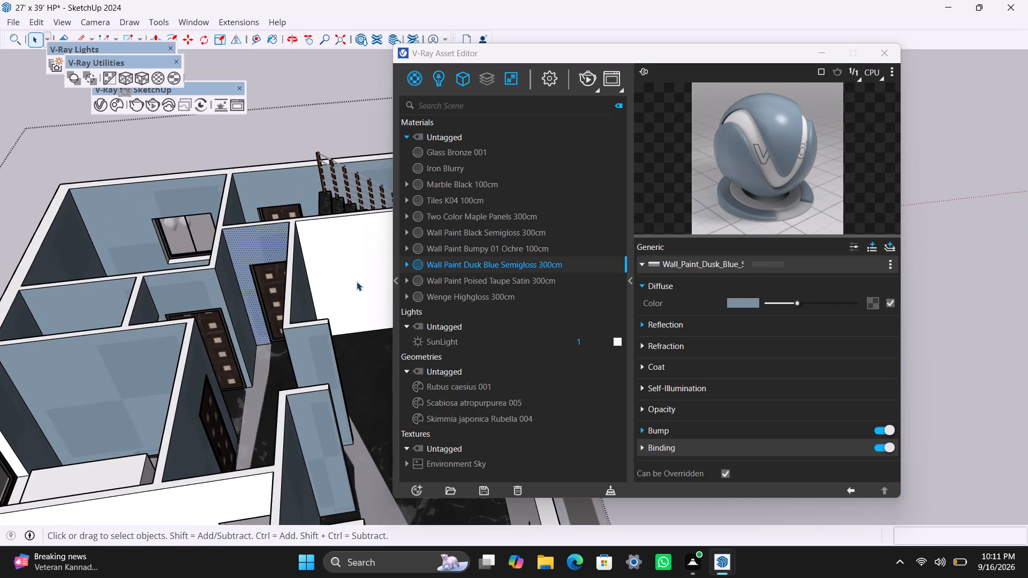
{"action": "left_click", "coordinate": [357, 281]}
{"action": "right_click_drag", "start_coordinate": [493, 261], "coordinate": [495, 273]}
{"action": "left_click", "coordinate": [506, 302]}
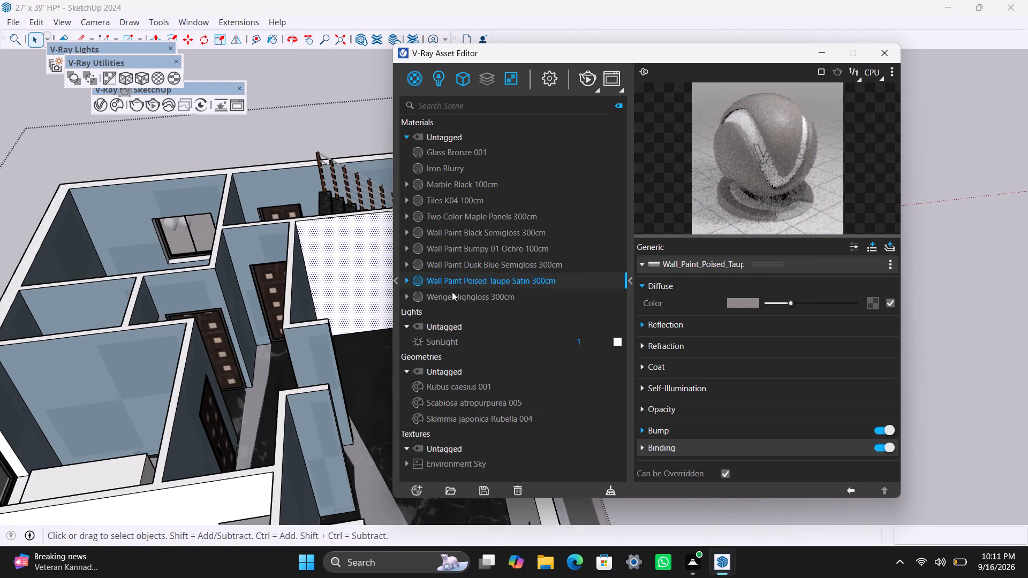
{"action": "left_click", "coordinate": [478, 261]}
{"action": "right_click_drag", "start_coordinate": [478, 267], "coordinate": [478, 270]}
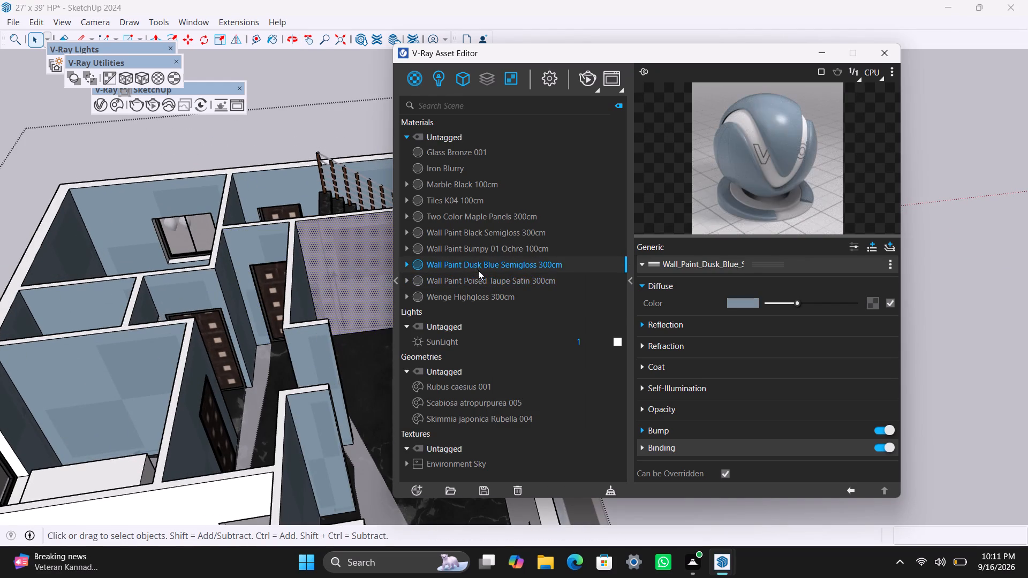
{"action": "right_click_drag", "start_coordinate": [478, 270], "coordinate": [481, 273]}
{"action": "left_click", "coordinate": [510, 296]}
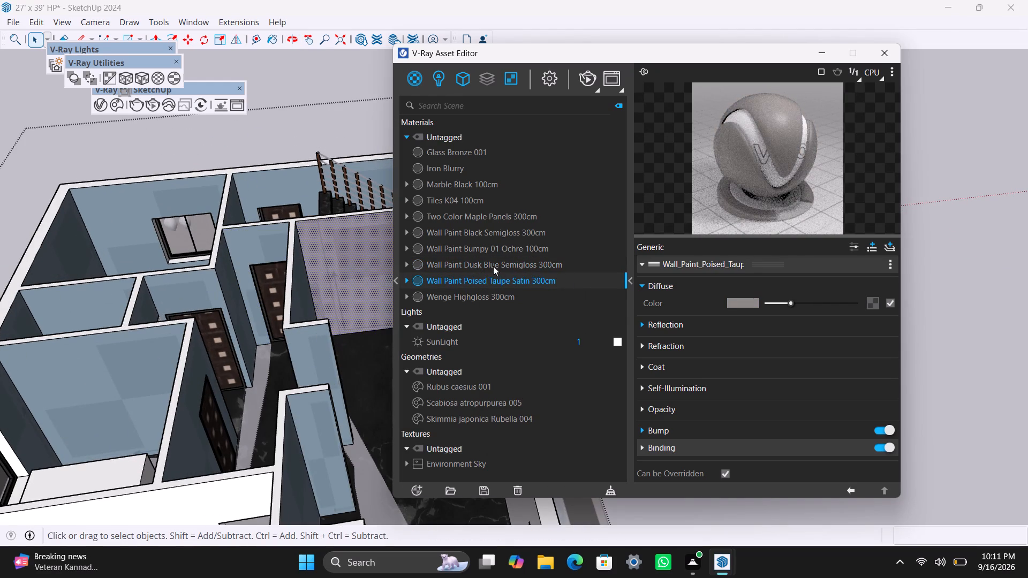
{"action": "left_click", "coordinate": [493, 266]}
{"action": "right_click", "coordinate": [493, 265]}
{"action": "left_click", "coordinate": [532, 287]}
{"action": "left_click", "coordinate": [144, 75]}
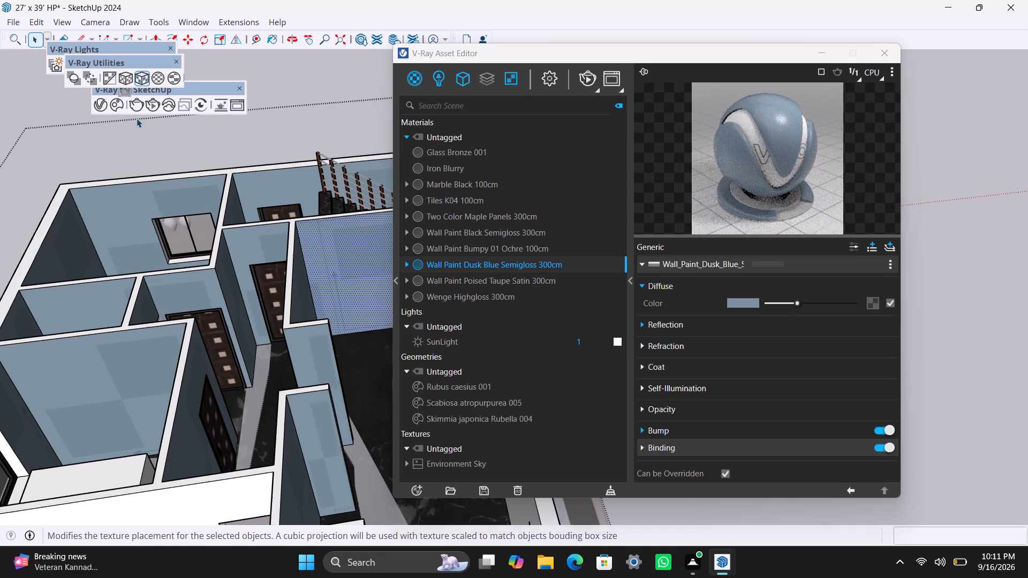
Apply Wall Paint Dusk Blue Semigloss 300cm with fitted cubic projection to the hall's long white wall containing the windows.
{"action": "scroll", "coordinate": [171, 275], "scroll_direction": "down", "scroll_amount": 4}
{"action": "middle_click_drag", "start_coordinate": [168, 288], "coordinate": [13, 285], "text": "shift"}
{"action": "scroll", "coordinate": [98, 323], "scroll_direction": "up", "scroll_amount": 3}
{"action": "middle_click_drag", "start_coordinate": [206, 372], "coordinate": [395, 336]}
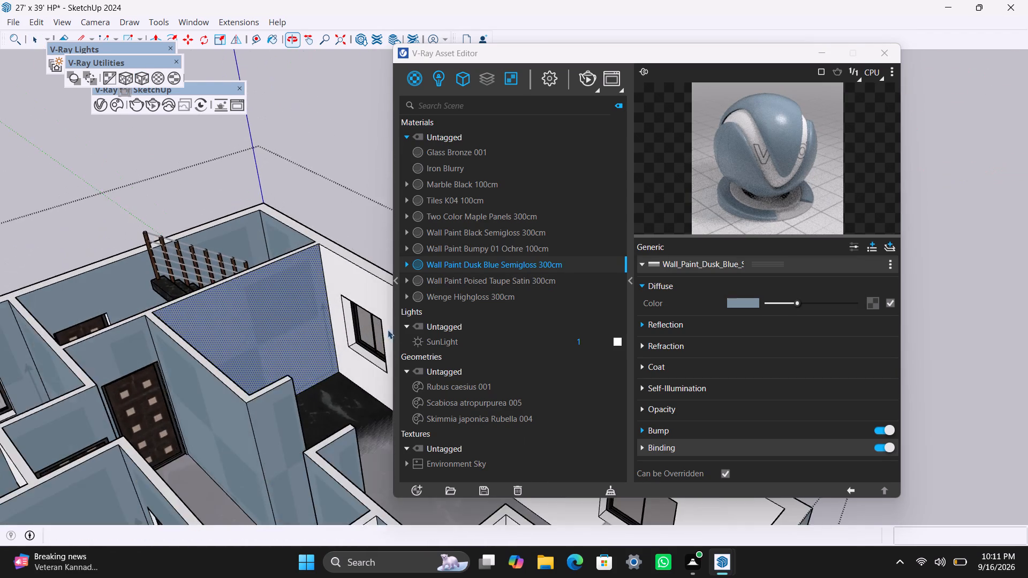
{"action": "scroll", "coordinate": [367, 293], "scroll_direction": "up", "scroll_amount": 3}
{"action": "left_click", "coordinate": [346, 287]}
{"action": "right_click", "coordinate": [484, 266]}
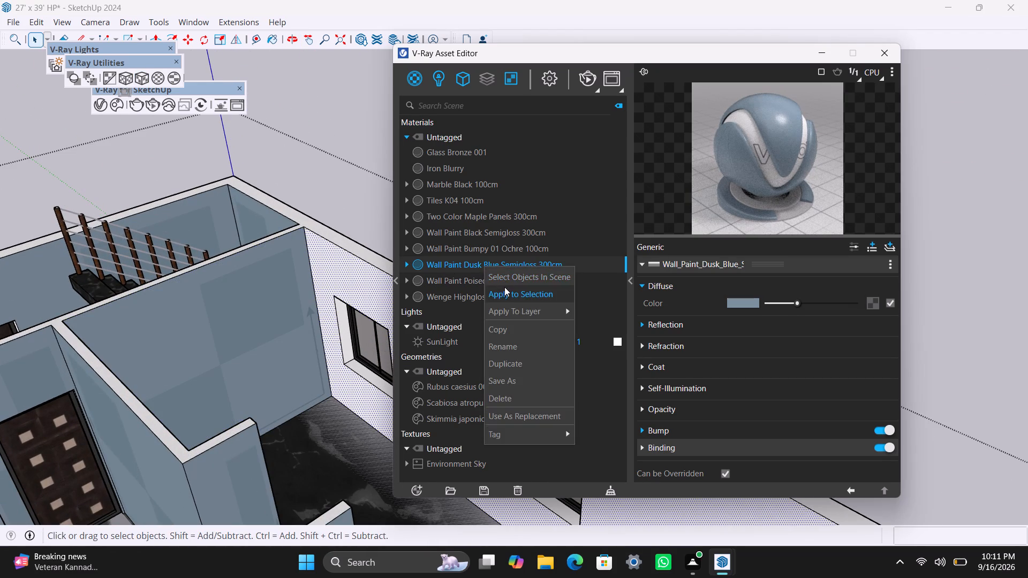
{"action": "left_click", "coordinate": [504, 292]}
{"action": "left_click", "coordinate": [140, 84]}
Paint the bedroom's white wall around the pale grey panelled door in Wall Paint Dusk Blue Semigloss 300cm with fitted cubic projection.
{"action": "scroll", "coordinate": [167, 235], "scroll_direction": "down", "scroll_amount": 8}
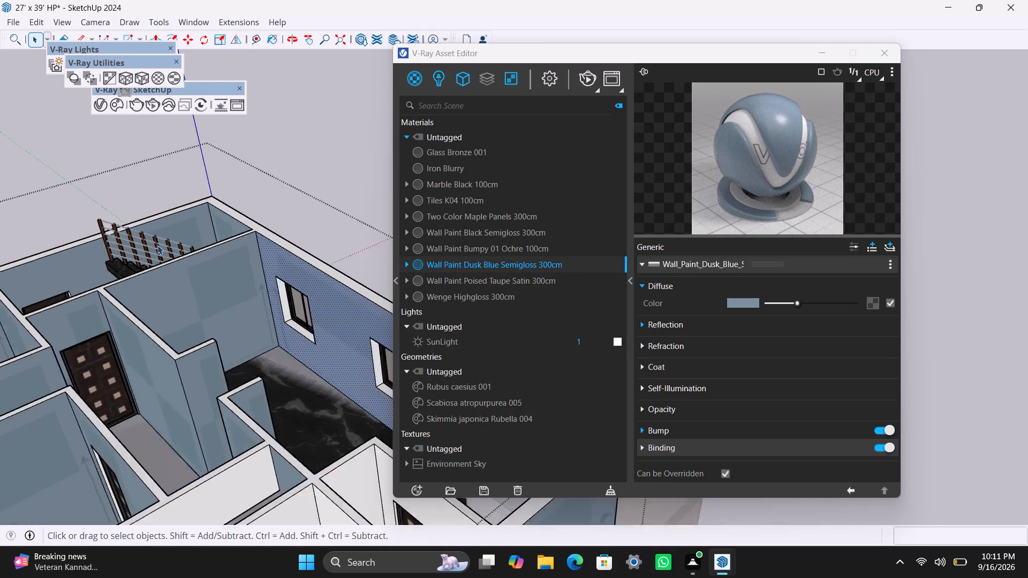
{"action": "scroll", "coordinate": [157, 245], "scroll_direction": "down", "scroll_amount": 2}
{"action": "middle_click_drag", "start_coordinate": [176, 310], "coordinate": [97, 175], "text": "shift"}
{"action": "scroll", "coordinate": [166, 193], "scroll_direction": "up", "scroll_amount": 3}
{"action": "middle_click_drag", "start_coordinate": [128, 230], "coordinate": [324, 291]}
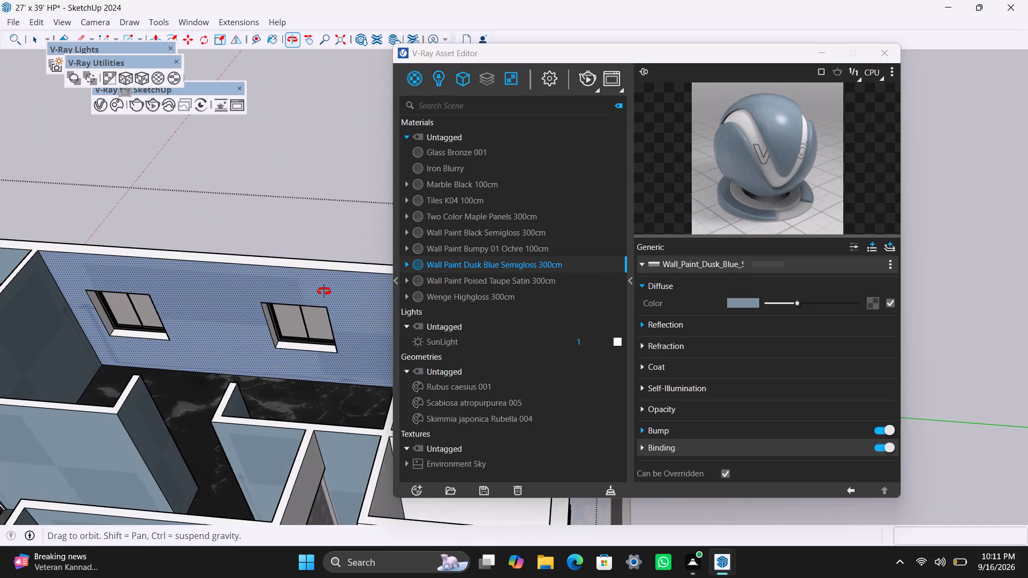
{"action": "middle_click_drag", "start_coordinate": [324, 291], "coordinate": [325, 292]}
{"action": "scroll", "coordinate": [230, 371], "scroll_direction": "down", "scroll_amount": 6}
{"action": "scroll", "coordinate": [188, 425], "scroll_direction": "up", "scroll_amount": 4}
{"action": "middle_click_drag", "start_coordinate": [140, 346], "coordinate": [69, 255], "text": "shift"}
{"action": "scroll", "coordinate": [116, 220], "scroll_direction": "down", "scroll_amount": 4}
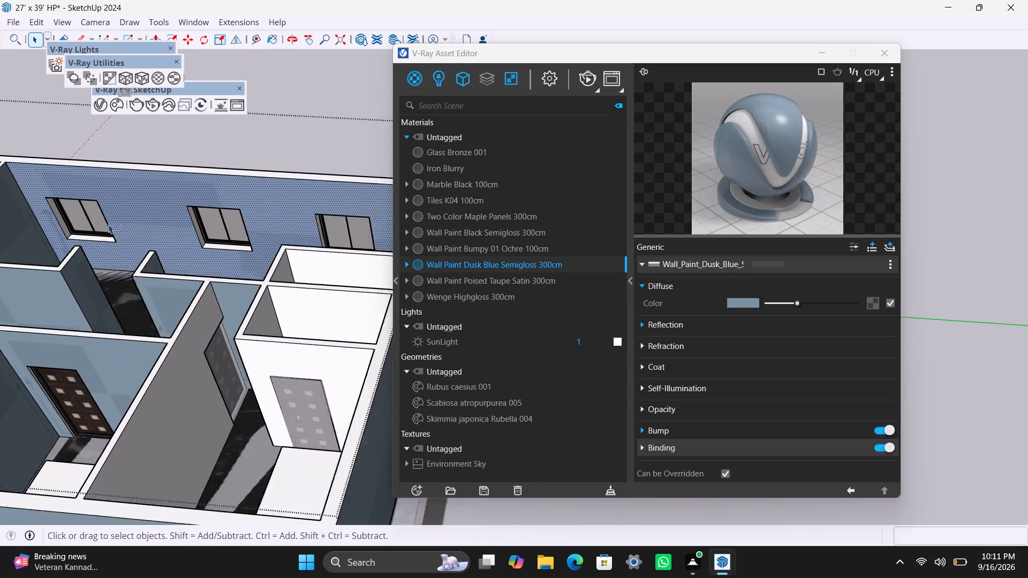
{"action": "scroll", "coordinate": [108, 224], "scroll_direction": "down", "scroll_amount": 1}
{"action": "middle_click_drag", "start_coordinate": [118, 298], "coordinate": [222, 327]}
{"action": "scroll", "coordinate": [188, 431], "scroll_direction": "up", "scroll_amount": 1}
{"action": "middle_click_drag", "start_coordinate": [168, 426], "coordinate": [207, 325], "text": "shift"}
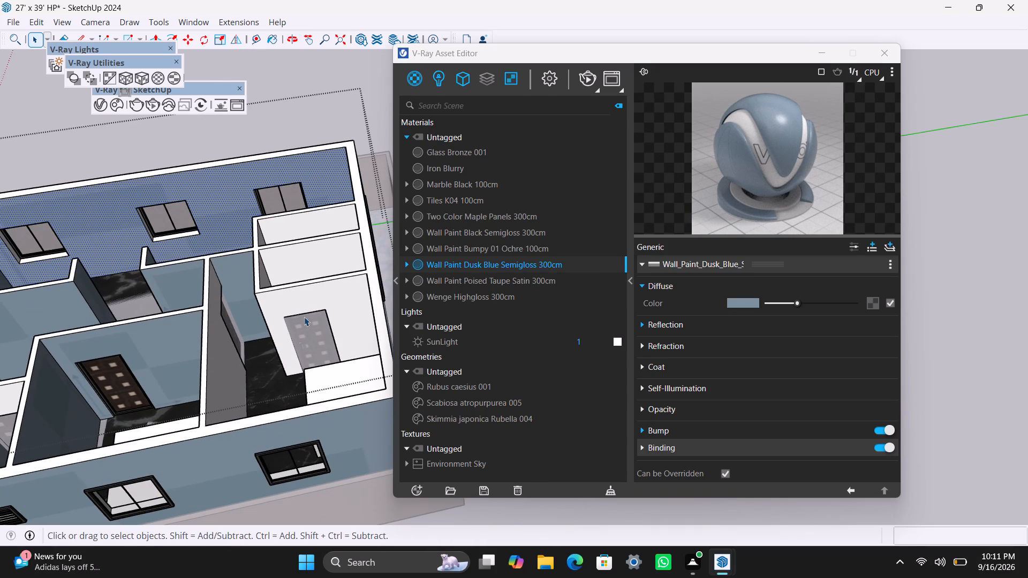
{"action": "scroll", "coordinate": [304, 317], "scroll_direction": "up", "scroll_amount": 2}
{"action": "left_click", "coordinate": [307, 289]}
{"action": "right_click", "coordinate": [482, 263]}
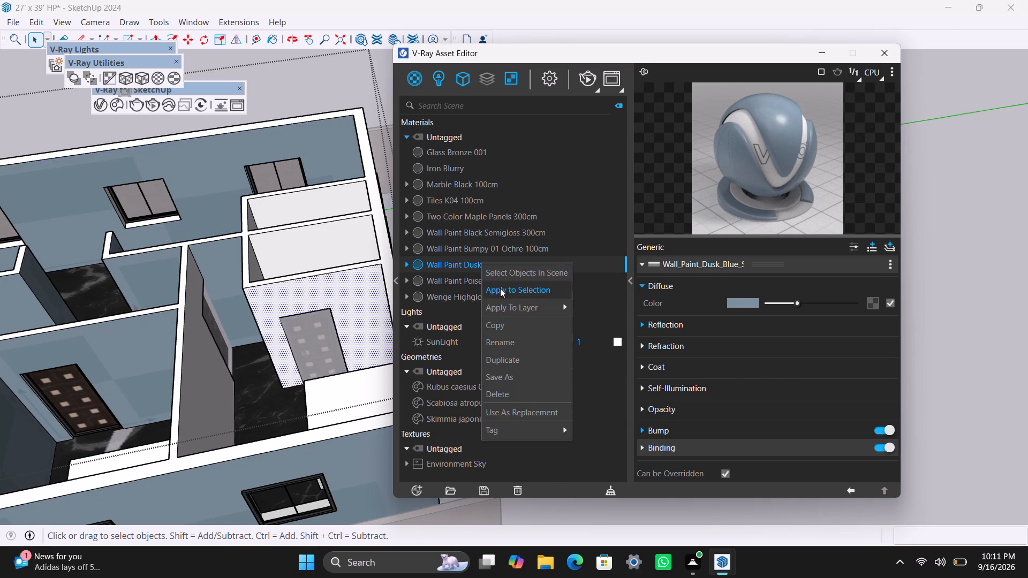
{"action": "left_click", "coordinate": [502, 287]}
{"action": "left_click", "coordinate": [145, 79]}
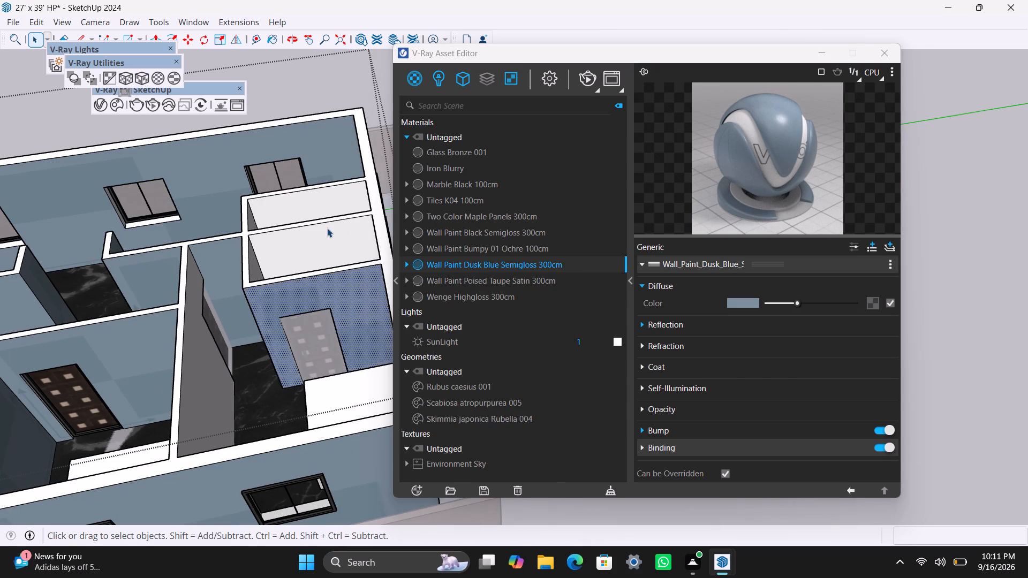
Paint the long white wall of the small room behind the bedroom door wall in Dusk Blue Semigloss with fitted cubic projection.
{"action": "left_click", "coordinate": [327, 248]}
{"action": "right_click", "coordinate": [482, 263]}
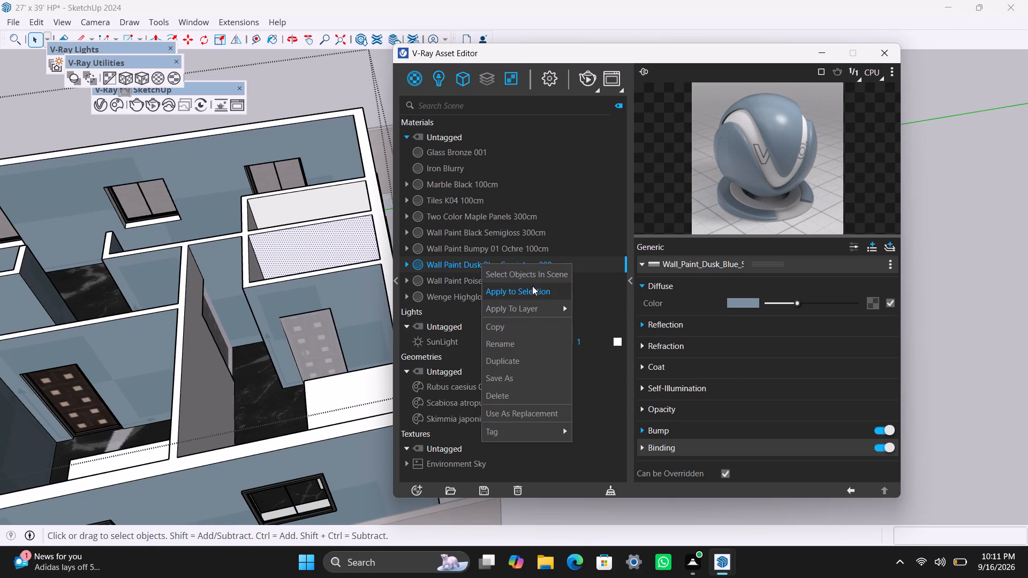
{"action": "left_click", "coordinate": [532, 296]}
{"action": "left_click", "coordinate": [138, 80]}
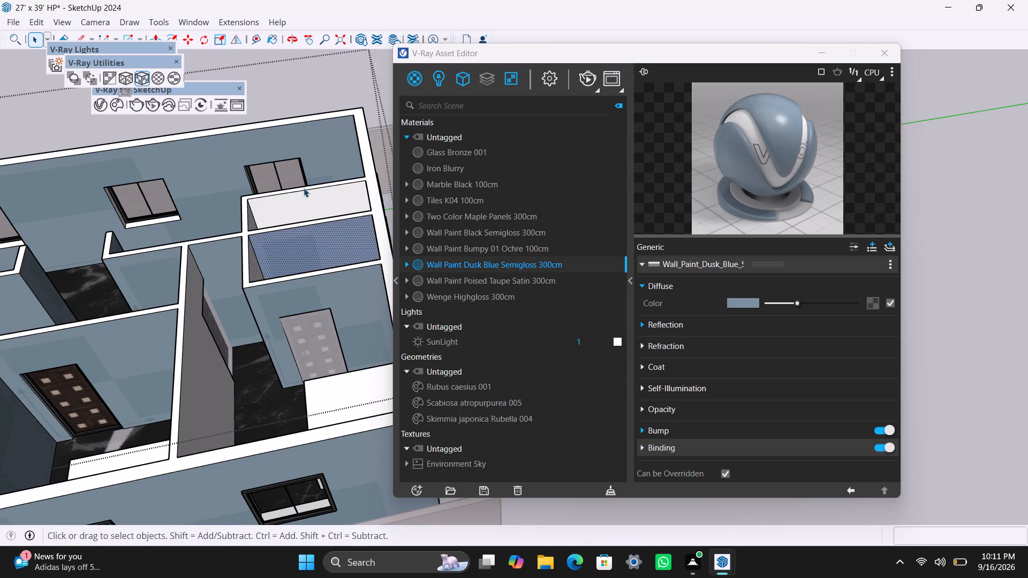
Paint the long white wall of the second small room, nearest the windowed hall wall, in Dusk Blue Semigloss with fitted cubic projection.
{"action": "left_click", "coordinate": [306, 206]}
{"action": "right_click", "coordinate": [487, 260]}
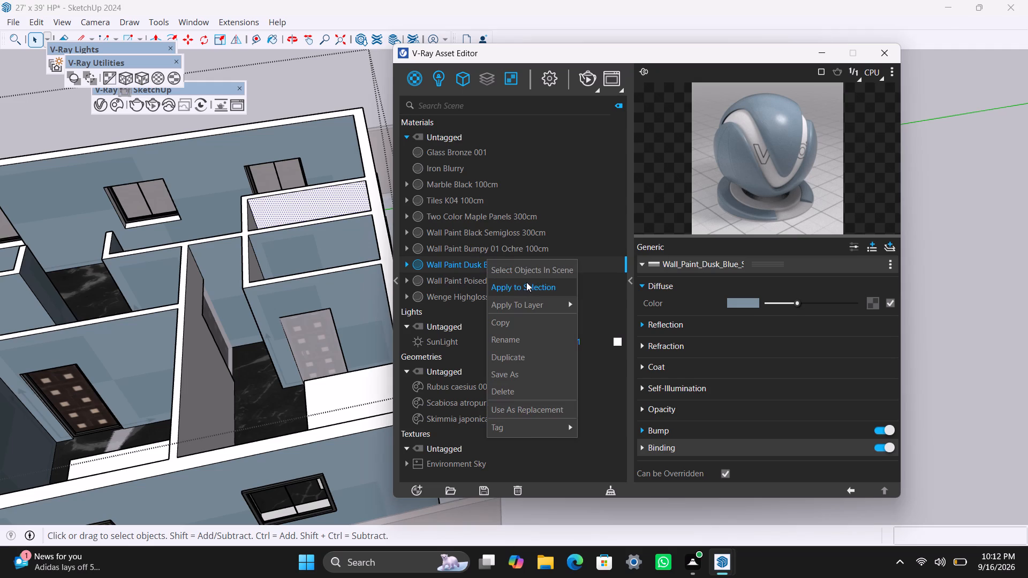
{"action": "left_click", "coordinate": [526, 282]}
{"action": "left_click_drag", "start_coordinate": [138, 74], "coordinate": [139, 82]}
Paint the grey end walls of both small adjoining rooms in Wall Paint Dusk Blue Semigloss 300cm with fitted cubic projection.
{"action": "scroll", "coordinate": [304, 270], "scroll_direction": "up", "scroll_amount": 2}
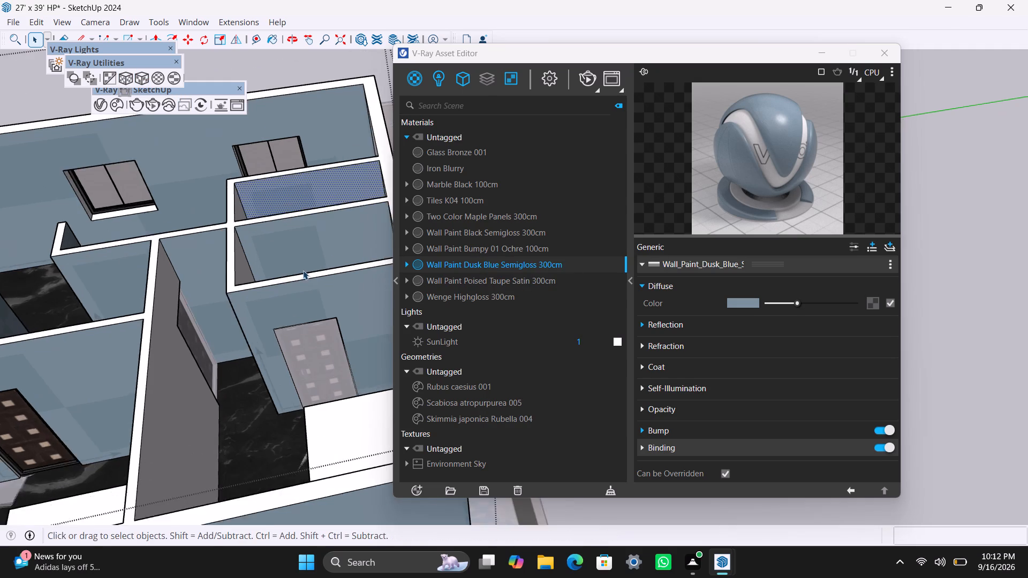
{"action": "scroll", "coordinate": [303, 270], "scroll_direction": "up", "scroll_amount": 1}
{"action": "middle_click_drag", "start_coordinate": [303, 270], "coordinate": [244, 470]}
{"action": "scroll", "coordinate": [217, 397], "scroll_direction": "up", "scroll_amount": 2}
{"action": "left_click", "coordinate": [232, 315]}
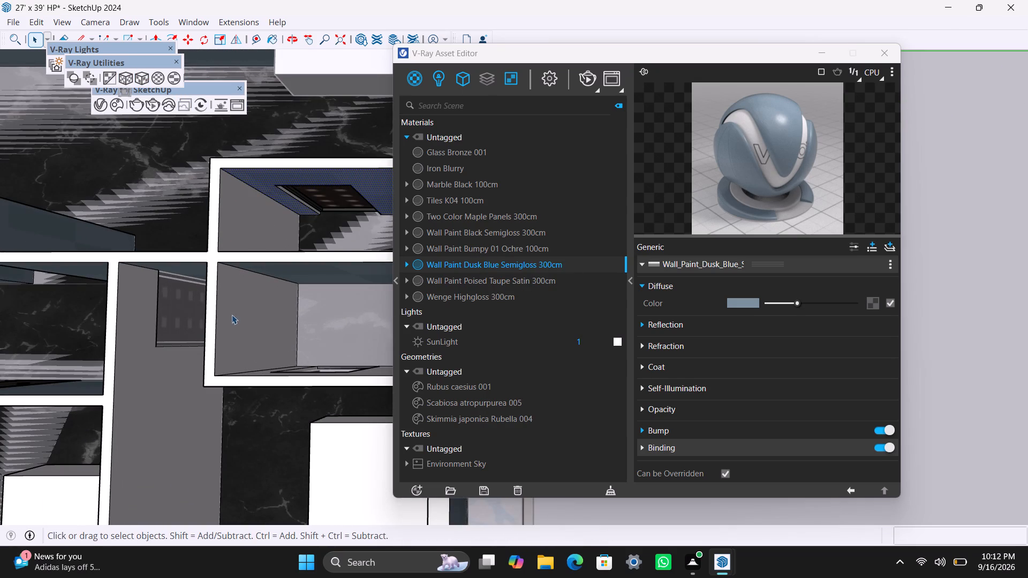
{"action": "left_click", "coordinate": [240, 212], "text": "shift"}
{"action": "right_click", "coordinate": [460, 268]}
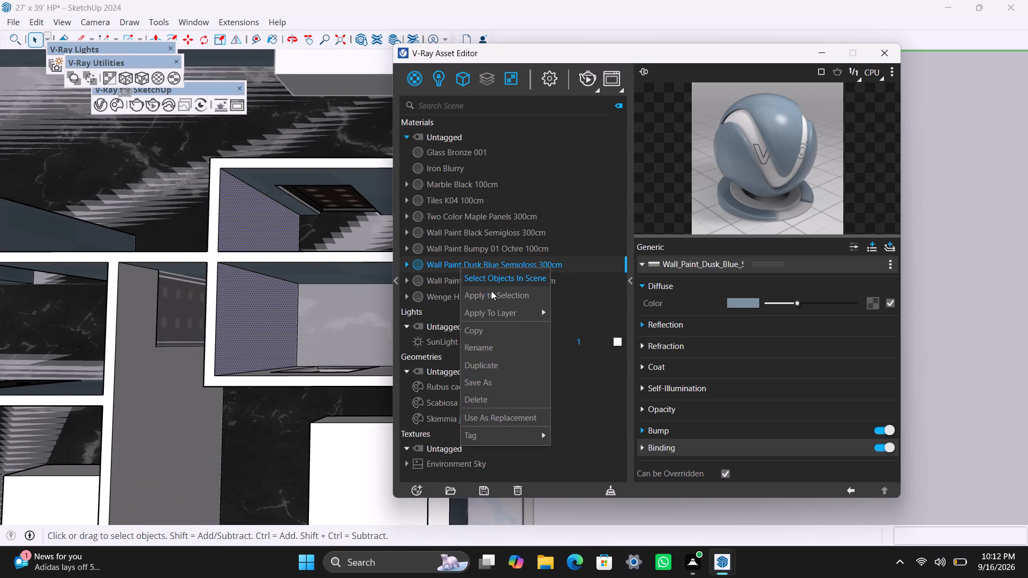
{"action": "left_click", "coordinate": [499, 304]}
{"action": "left_click", "coordinate": [502, 291]}
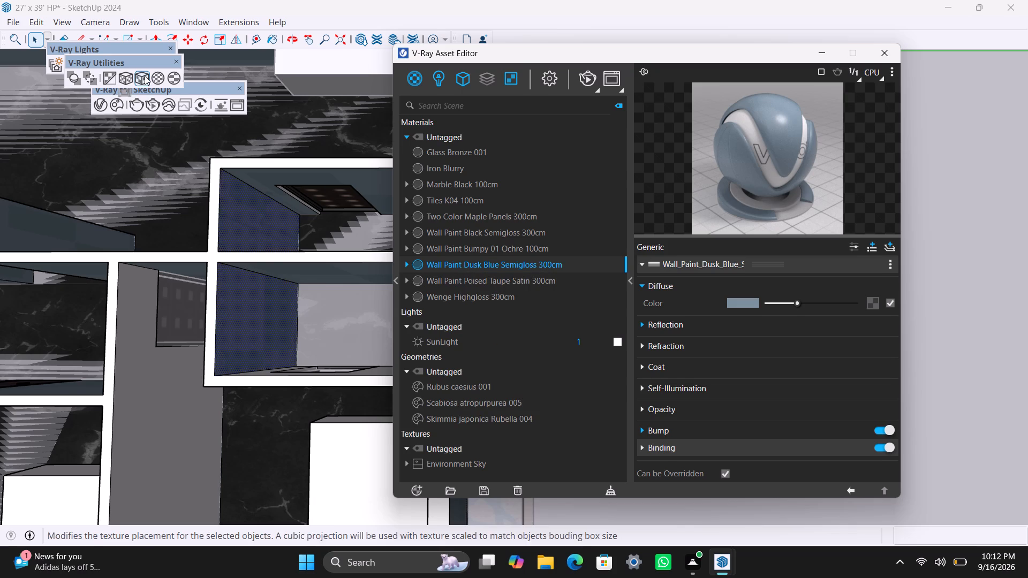
{"action": "left_click", "coordinate": [144, 75]}
Paint the doorless long wall in one of the two small rooms in Wall Paint Dusk Blue Semigloss 300cm with fitted cubic projection.
{"action": "middle_click_drag", "start_coordinate": [269, 257], "coordinate": [273, 401]}
{"action": "scroll", "coordinate": [297, 341], "scroll_direction": "up", "scroll_amount": 1}
{"action": "left_click", "coordinate": [298, 333]}
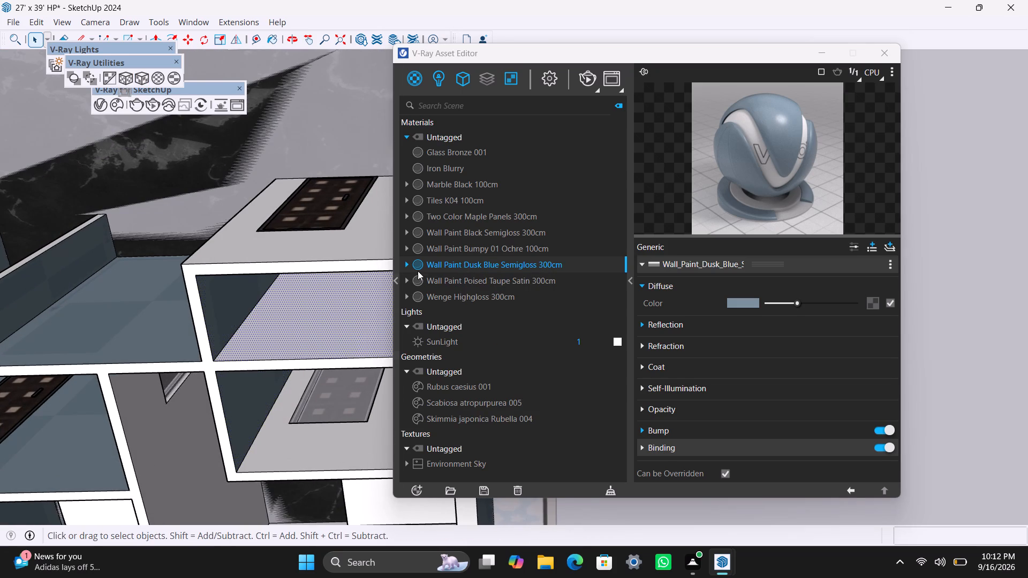
{"action": "right_click", "coordinate": [442, 265]}
{"action": "left_click", "coordinate": [472, 295]}
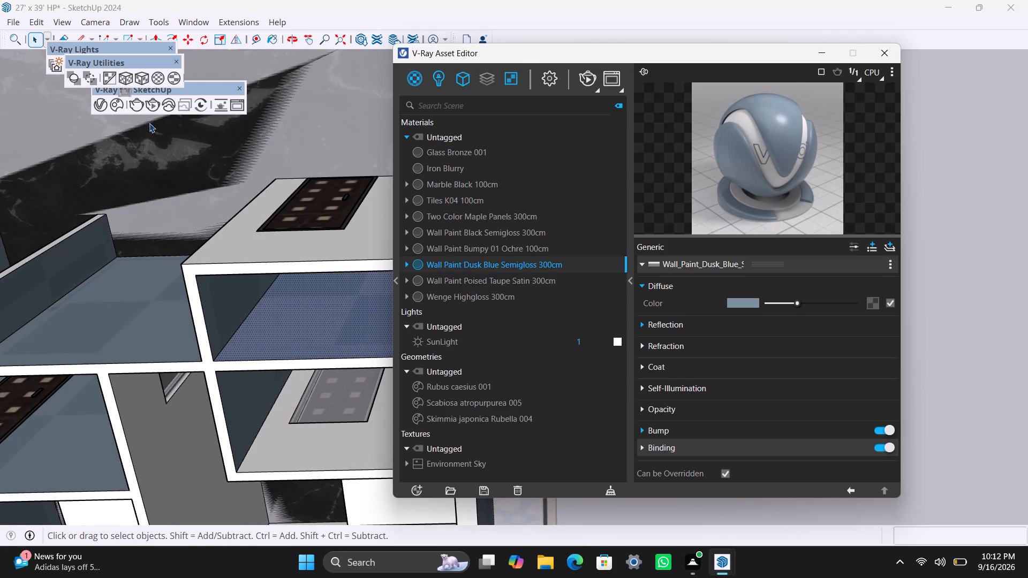
{"action": "left_click", "coordinate": [139, 73]}
Paint the small room's wall around the pale grey panelled door in Wall Paint Dusk Blue Semigloss 300cm with fitted cubic projection.
{"action": "left_click", "coordinate": [304, 446]}
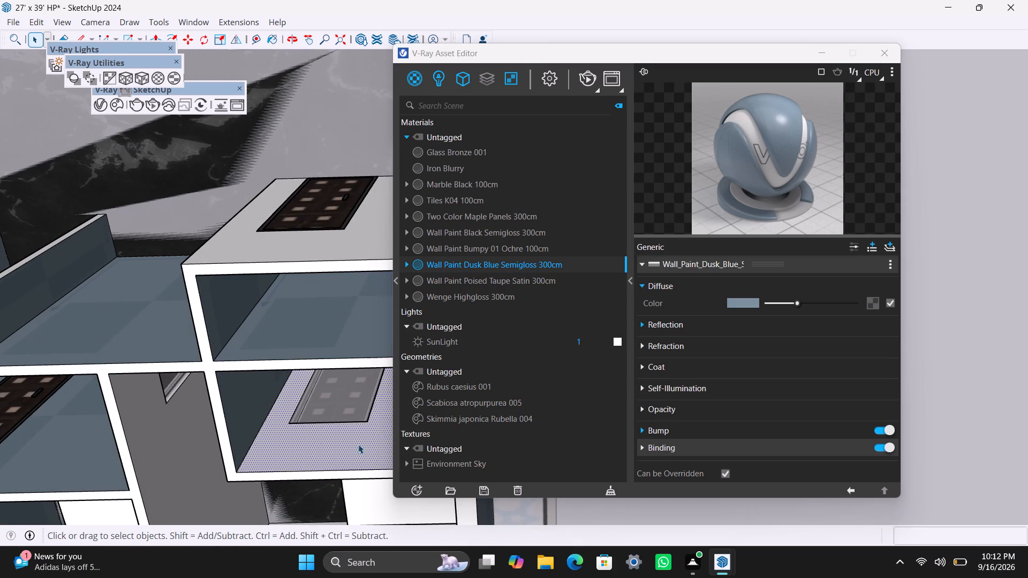
{"action": "right_click", "coordinate": [470, 267]}
{"action": "left_click", "coordinate": [503, 299]}
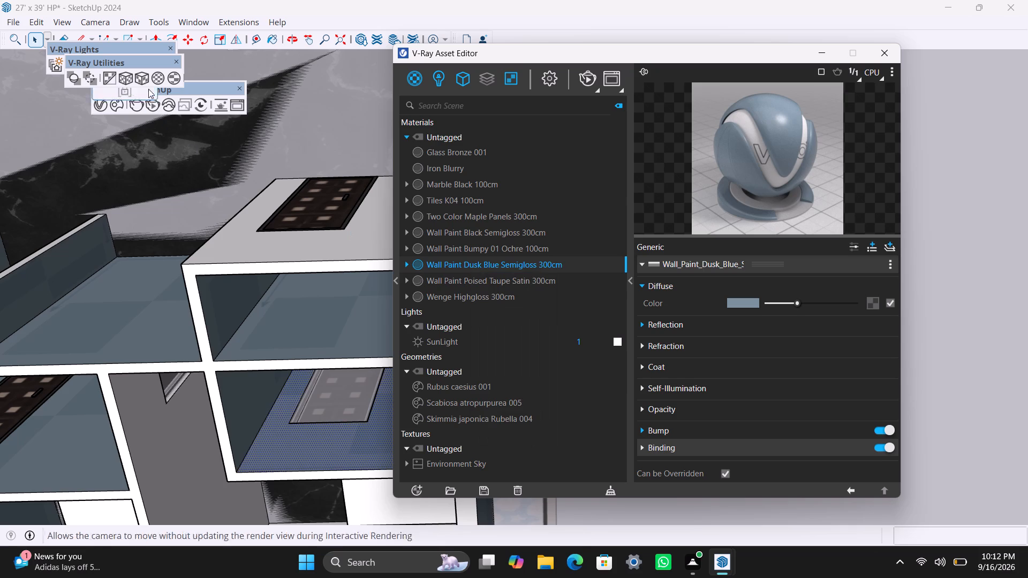
{"action": "left_click", "coordinate": [143, 79]}
Paint the grey vented end wall of the small room with the pale panelled door in Wall Paint Dusk Blue Semigloss 300cm with fitted cubic projection.
{"action": "scroll", "coordinate": [185, 326], "scroll_direction": "down", "scroll_amount": 3}
{"action": "middle_click_drag", "start_coordinate": [263, 341], "coordinate": [320, 173]}
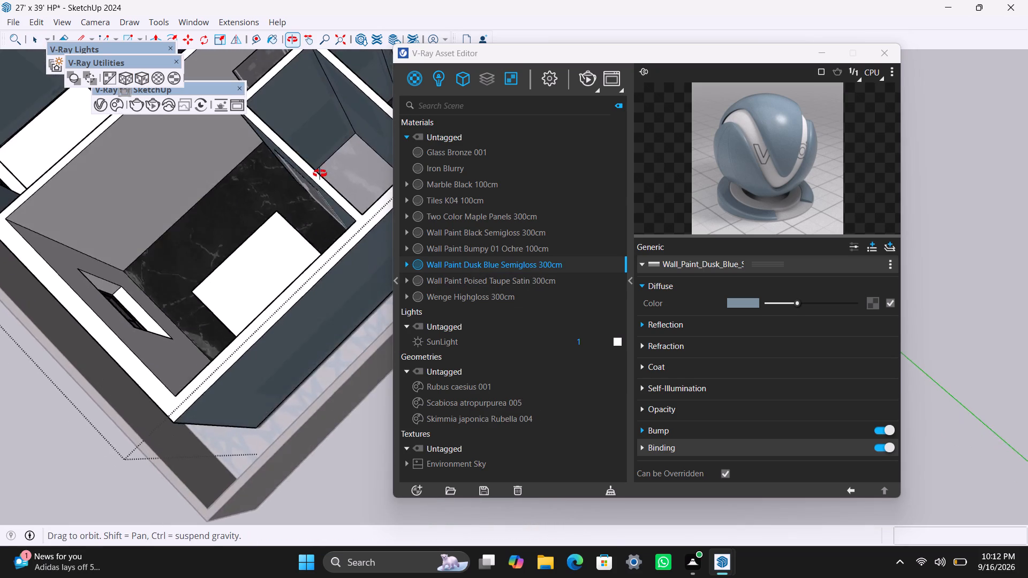
{"action": "middle_click_drag", "start_coordinate": [320, 173], "coordinate": [372, 222]}
{"action": "scroll", "coordinate": [269, 238], "scroll_direction": "down", "scroll_amount": 6}
{"action": "middle_click_drag", "start_coordinate": [252, 323], "coordinate": [63, 214]}
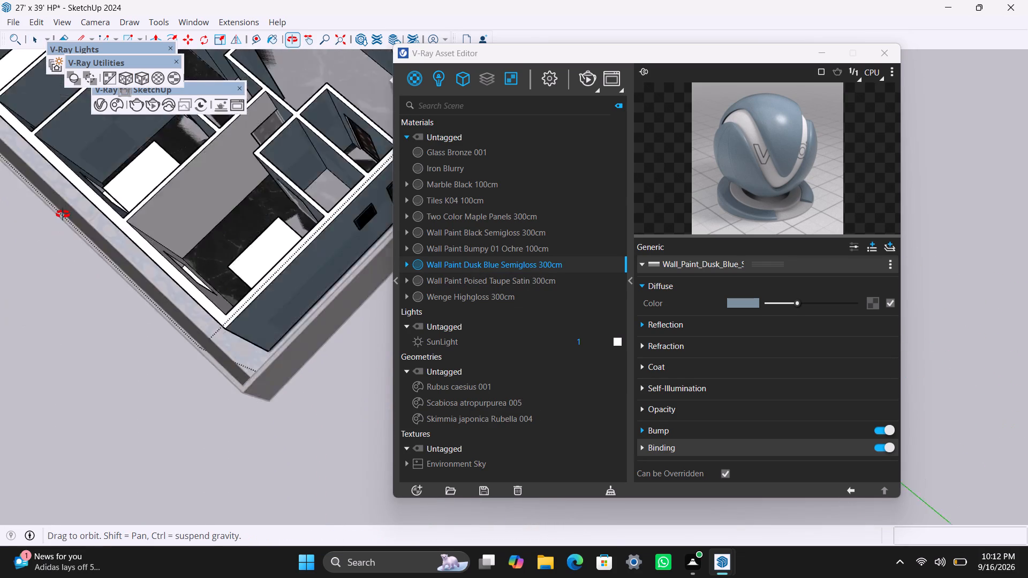
{"action": "middle_click_drag", "start_coordinate": [63, 214], "coordinate": [0, 244]}
{"action": "scroll", "coordinate": [134, 267], "scroll_direction": "down", "scroll_amount": 5}
{"action": "middle_click_drag", "start_coordinate": [201, 316], "coordinate": [14, 331], "text": "shift"}
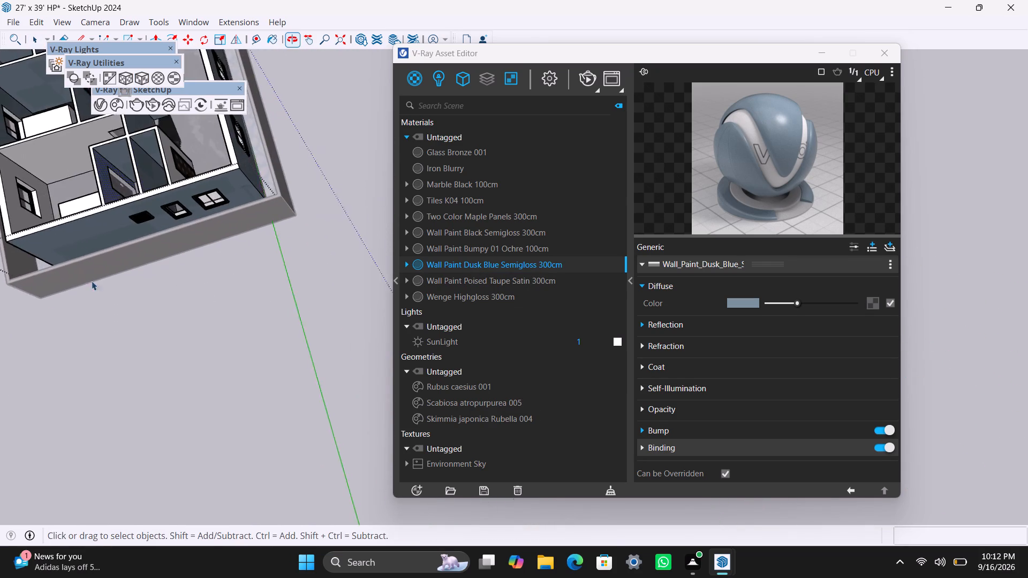
{"action": "scroll", "coordinate": [105, 265], "scroll_direction": "up", "scroll_amount": 3}
{"action": "middle_click_drag", "start_coordinate": [135, 236], "coordinate": [341, 329]}
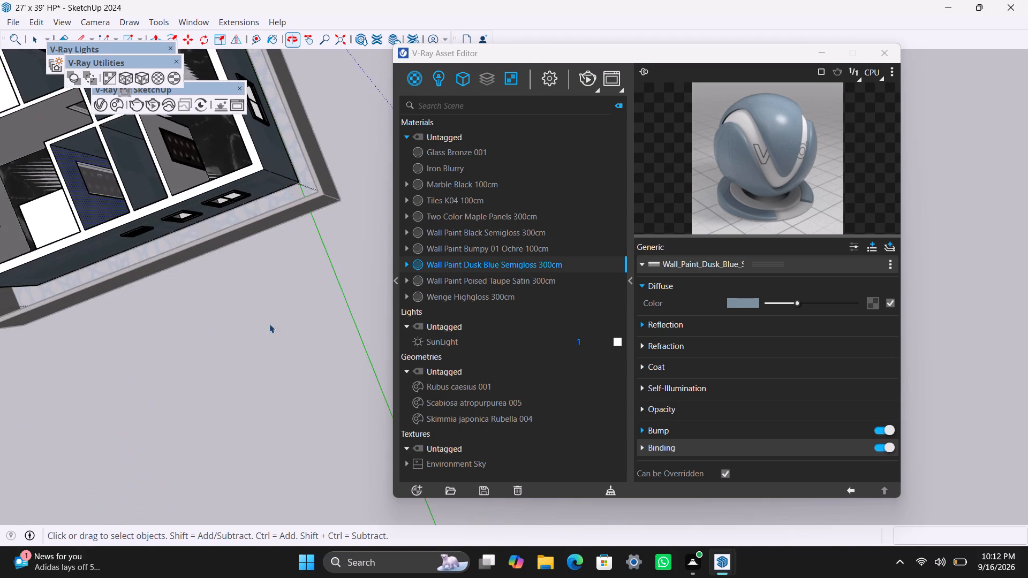
{"action": "scroll", "coordinate": [109, 241], "scroll_direction": "up", "scroll_amount": 3}
{"action": "middle_click_drag", "start_coordinate": [258, 301], "coordinate": [407, 394], "text": "shift"}
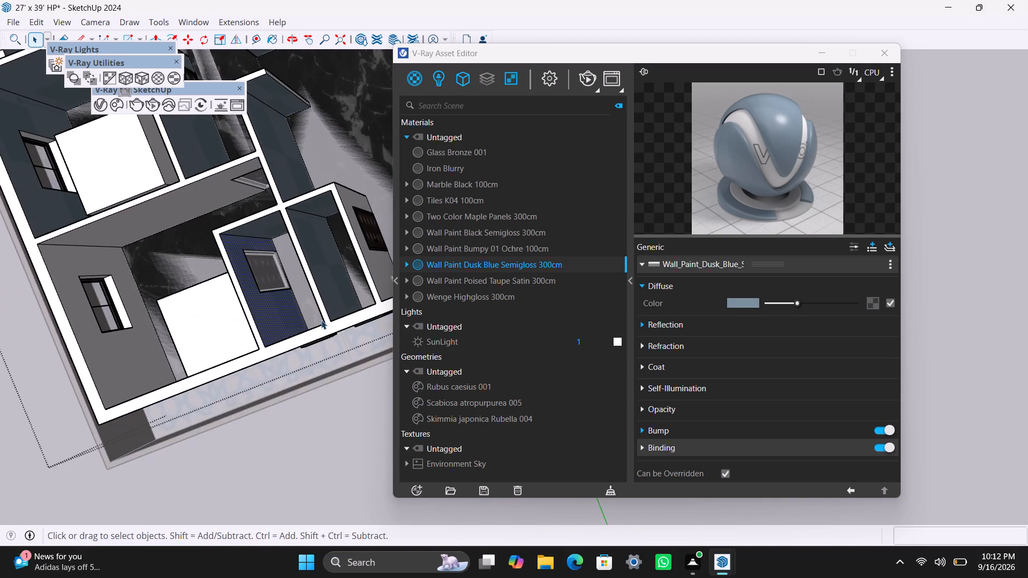
{"action": "scroll", "coordinate": [308, 308], "scroll_direction": "up", "scroll_amount": 2}
{"action": "middle_click_drag", "start_coordinate": [296, 341], "coordinate": [324, 407]}
{"action": "scroll", "coordinate": [302, 339], "scroll_direction": "up", "scroll_amount": 6}
{"action": "left_click", "coordinate": [285, 355]}
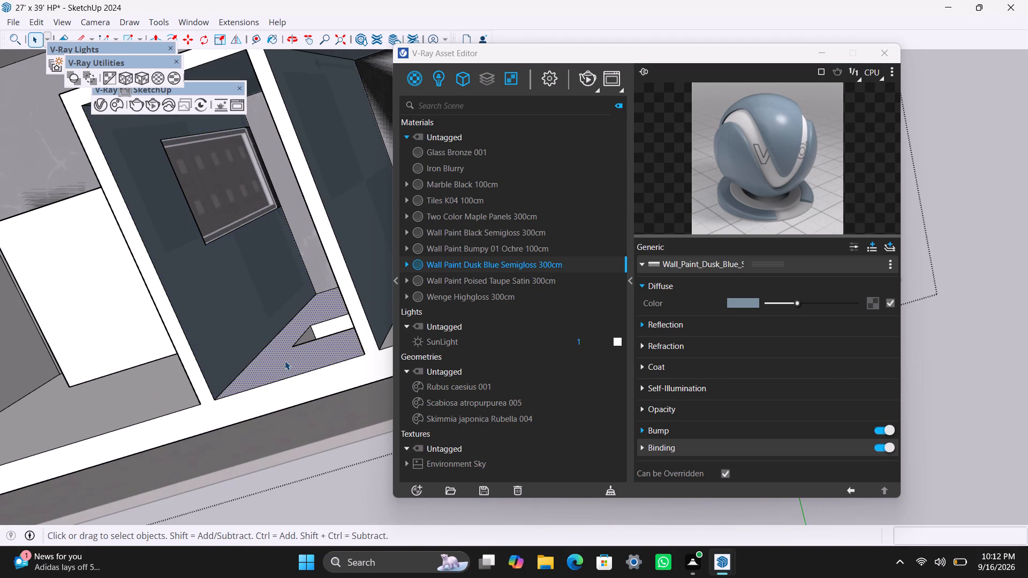
{"action": "right_click", "coordinate": [478, 266]}
{"action": "left_click", "coordinate": [493, 294]}
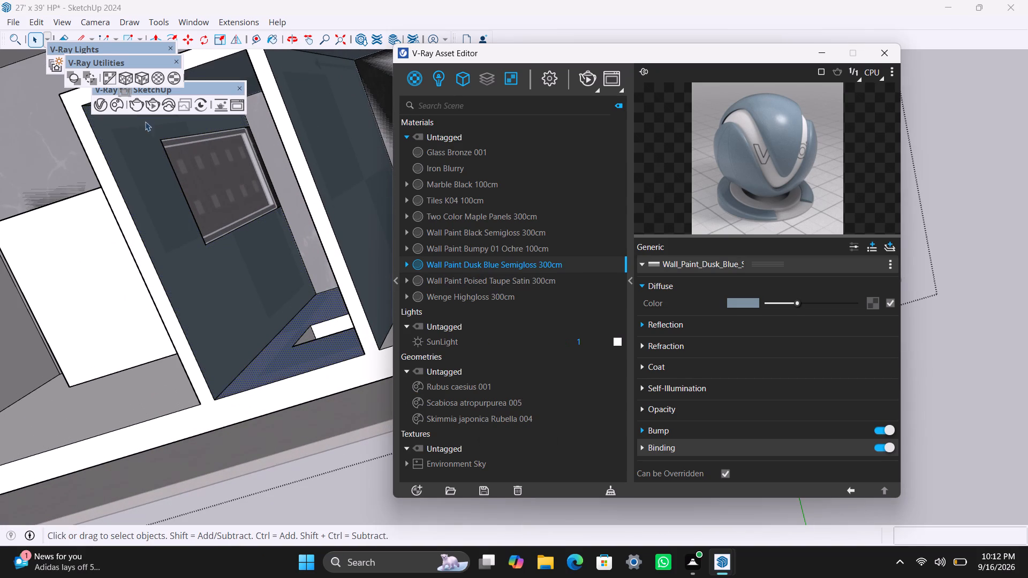
{"action": "left_click", "coordinate": [139, 72]}
Paint the grey outer end wall with the opening in the adjoining small room in Wall Paint Dusk Blue Semigloss 300cm with fitted cubic projection.
{"action": "scroll", "coordinate": [177, 353], "scroll_direction": "down", "scroll_amount": 4}
{"action": "middle_click_drag", "start_coordinate": [202, 369], "coordinate": [122, 359], "text": "shift"}
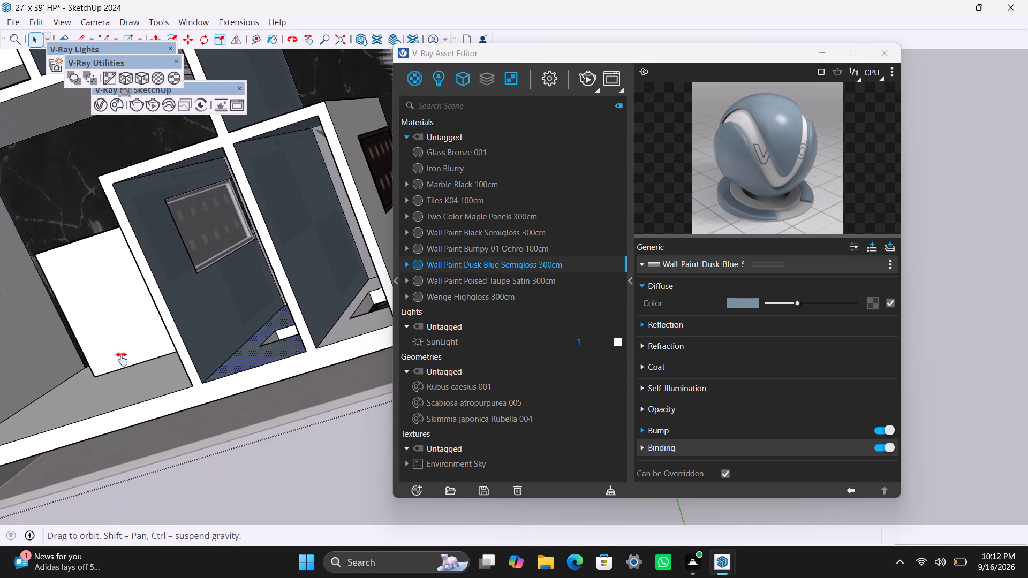
{"action": "middle_click_drag", "start_coordinate": [122, 359], "coordinate": [121, 359], "text": "shift"}
{"action": "scroll", "coordinate": [223, 358], "scroll_direction": "up", "scroll_amount": 7}
{"action": "left_click", "coordinate": [289, 309]}
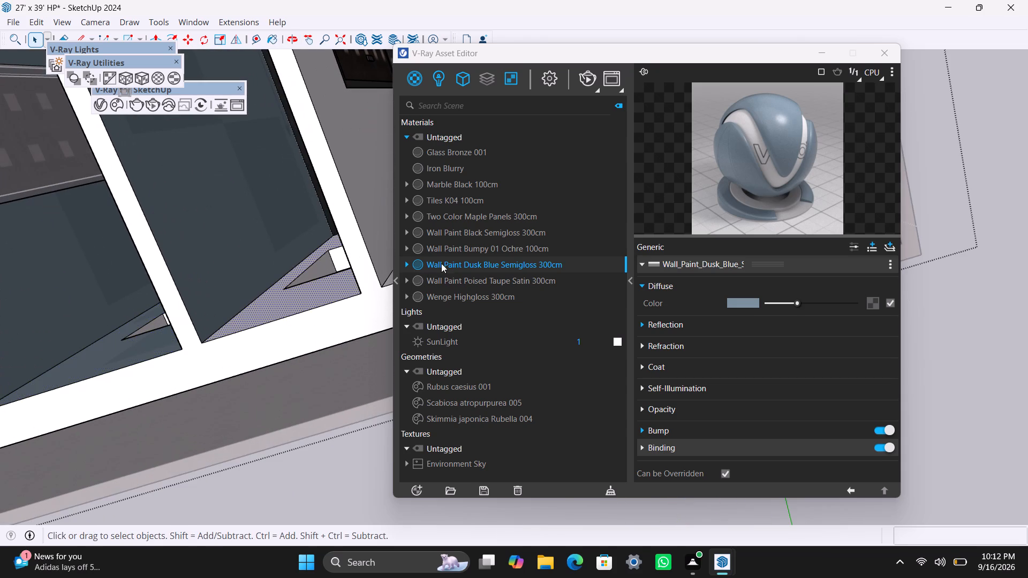
{"action": "right_click_drag", "start_coordinate": [442, 260], "coordinate": [442, 264]}
{"action": "left_click", "coordinate": [475, 291]}
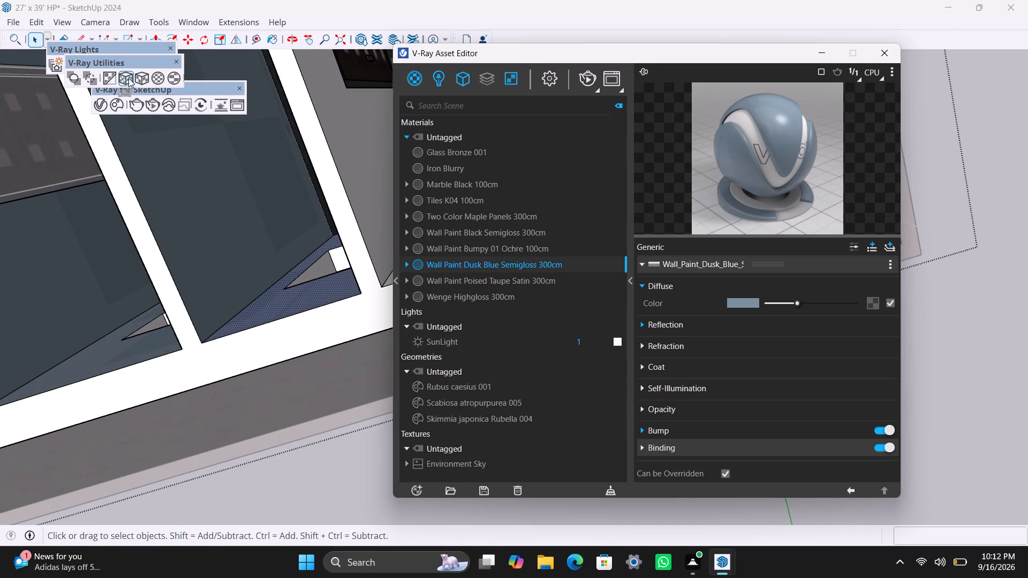
{"action": "left_click", "coordinate": [140, 78]}
{"action": "scroll", "coordinate": [176, 294], "scroll_direction": "down", "scroll_amount": 4}
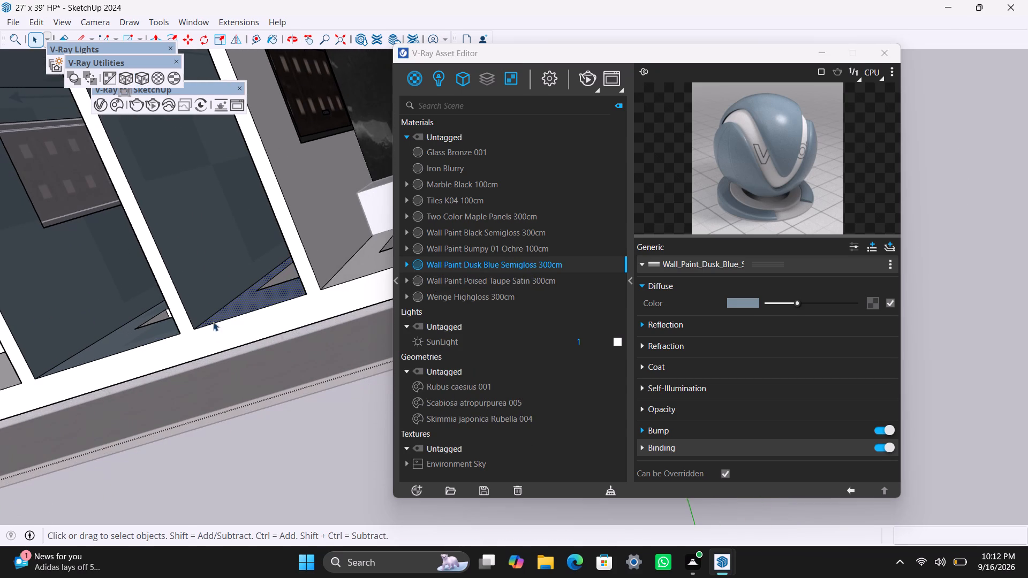
{"action": "left_click", "coordinate": [141, 84]}
Paint the grey hall wall around the dark panelled door in Wall Paint Dusk Blue Semigloss 300cm with fitted cubic projection.
{"action": "scroll", "coordinate": [264, 284], "scroll_direction": "up", "scroll_amount": 2}
{"action": "middle_click_drag", "start_coordinate": [264, 284], "coordinate": [170, 242]}
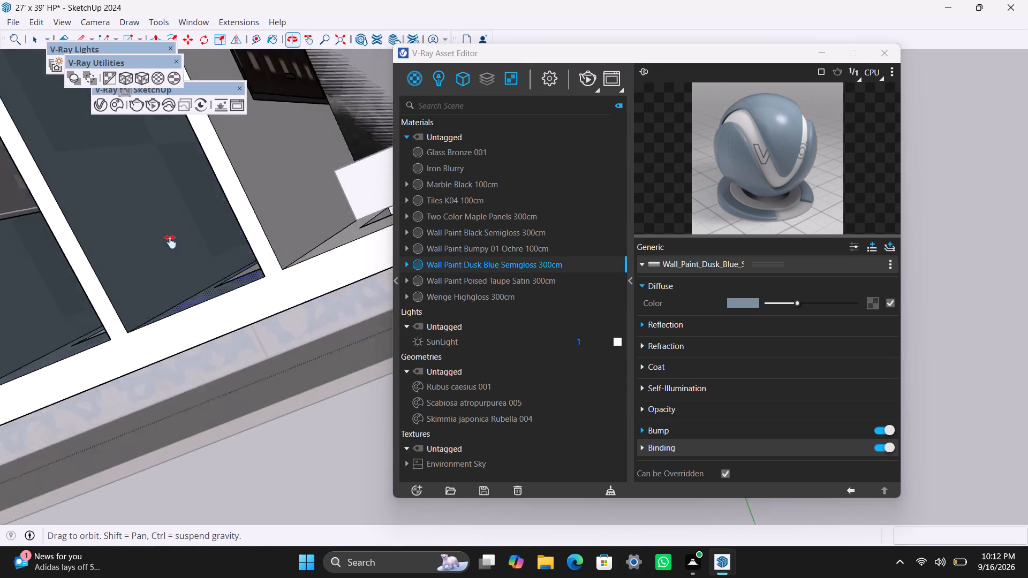
{"action": "middle_click_drag", "start_coordinate": [170, 242], "coordinate": [170, 242]}
{"action": "scroll", "coordinate": [264, 296], "scroll_direction": "down", "scroll_amount": 10}
{"action": "middle_click_drag", "start_coordinate": [269, 341], "coordinate": [210, 294]}
{"action": "scroll", "coordinate": [224, 259], "scroll_direction": "up", "scroll_amount": 5}
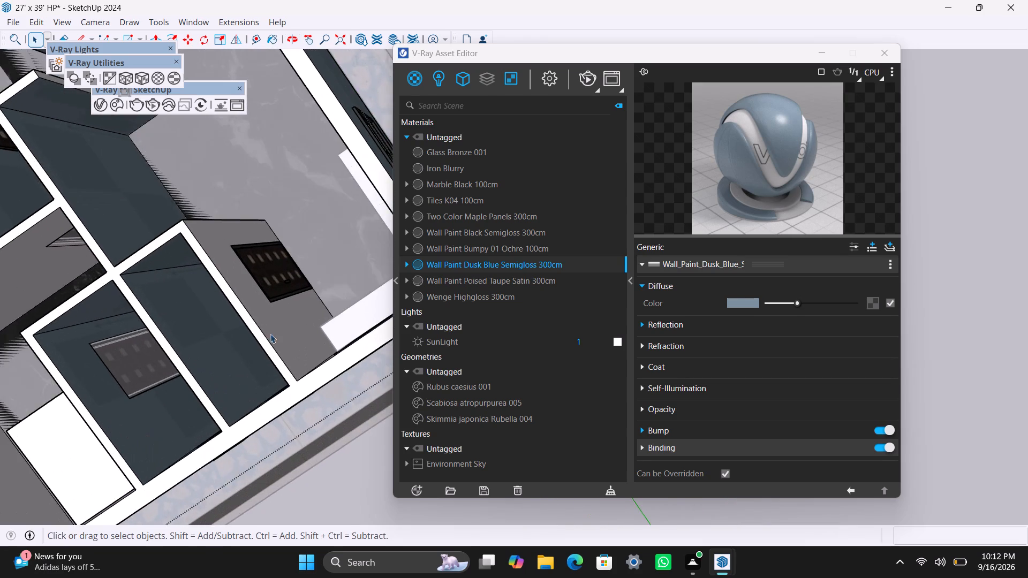
{"action": "scroll", "coordinate": [276, 336], "scroll_direction": "up", "scroll_amount": 2}
{"action": "left_click", "coordinate": [278, 338]}
{"action": "right_click", "coordinate": [468, 265]}
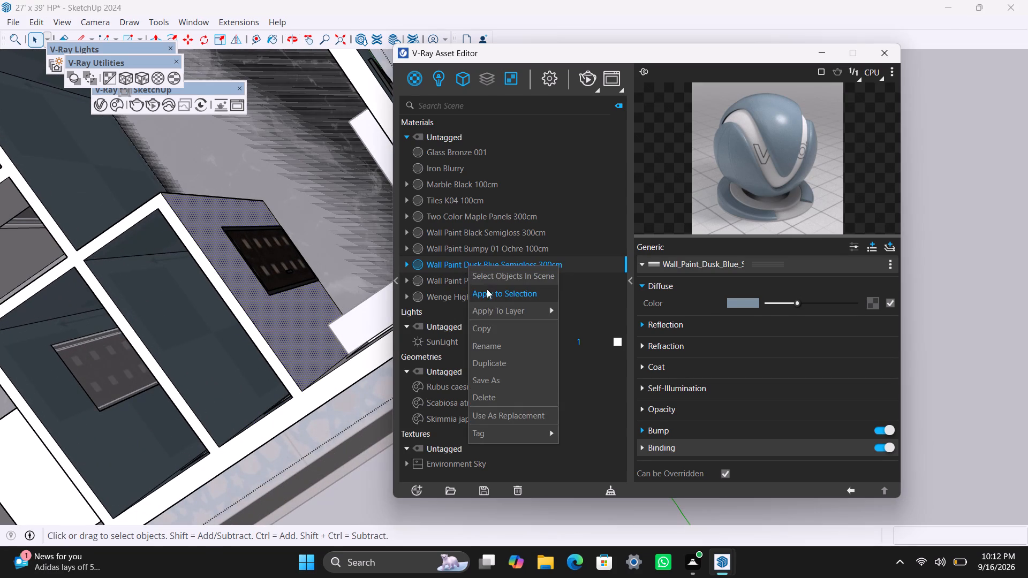
{"action": "left_click", "coordinate": [487, 293]}
{"action": "left_click", "coordinate": [143, 78]}
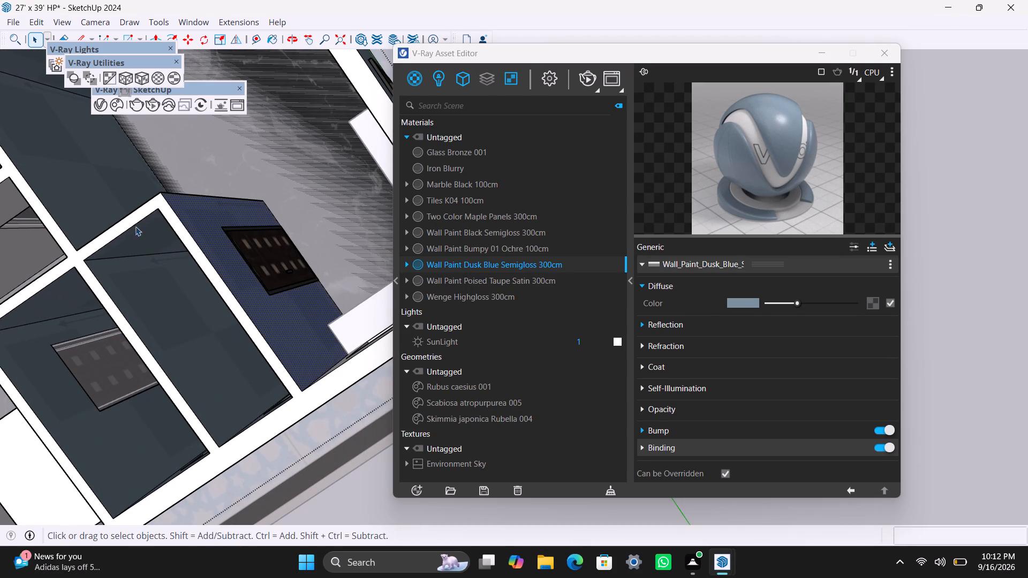
Paint the white doorless wall adjoining the dark panelled door's wall in Wall Paint Dusk Blue Semigloss 300cm with fitted cubic projection.
{"action": "middle_click_drag", "start_coordinate": [137, 228], "coordinate": [260, 396]}
{"action": "scroll", "coordinate": [188, 250], "scroll_direction": "up", "scroll_amount": 2}
{"action": "left_click", "coordinate": [184, 238]}
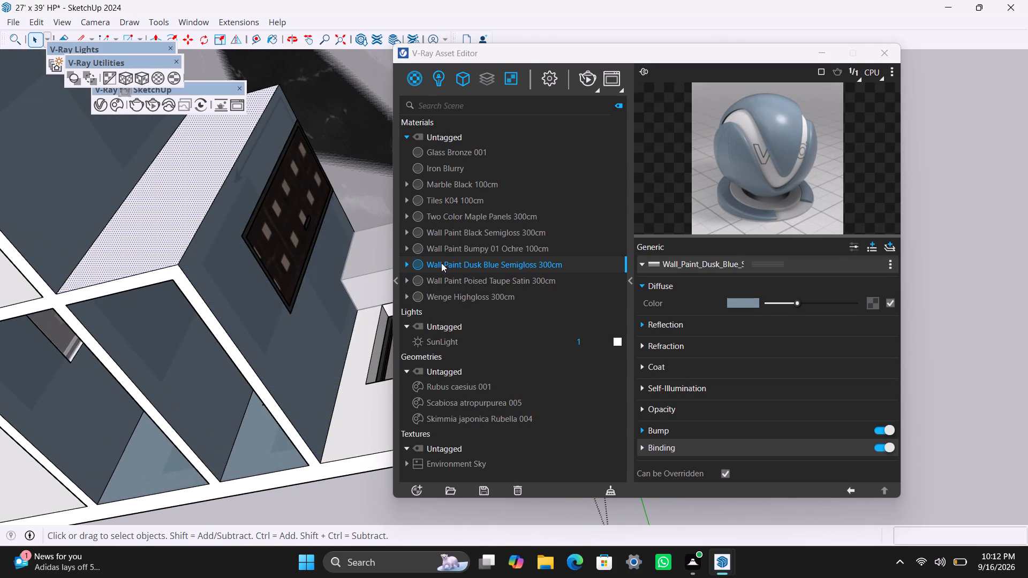
{"action": "right_click", "coordinate": [443, 260]}
{"action": "left_click", "coordinate": [502, 290]}
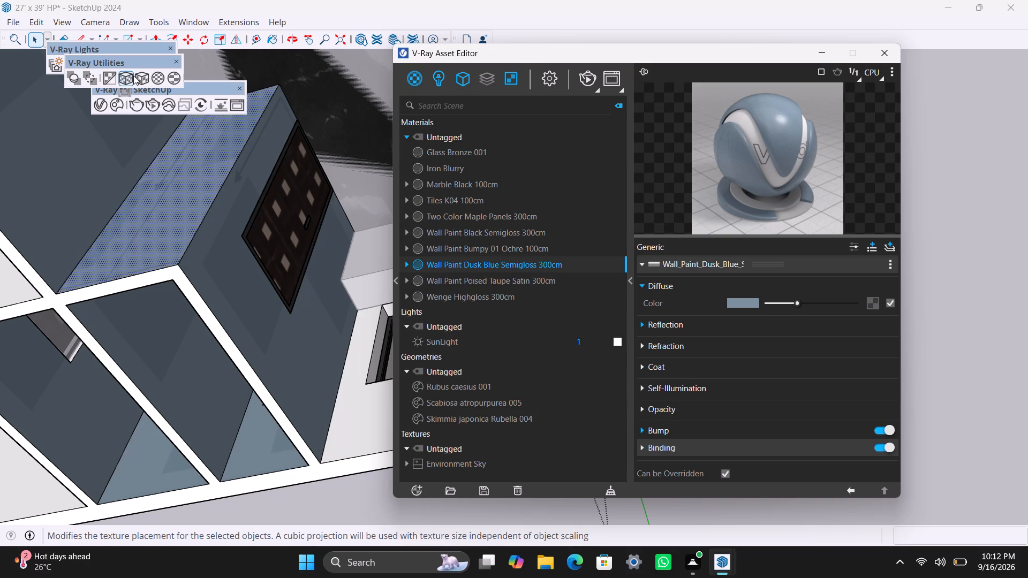
{"action": "left_click", "coordinate": [147, 79]}
Paint the long grey partition wall of the unpainted corner bedroom in Wall Paint Dusk Blue Semigloss 300cm with fitted cubic projection.
{"action": "scroll", "coordinate": [175, 301], "scroll_direction": "down", "scroll_amount": 9}
{"action": "middle_click_drag", "start_coordinate": [148, 308], "coordinate": [114, 161]}
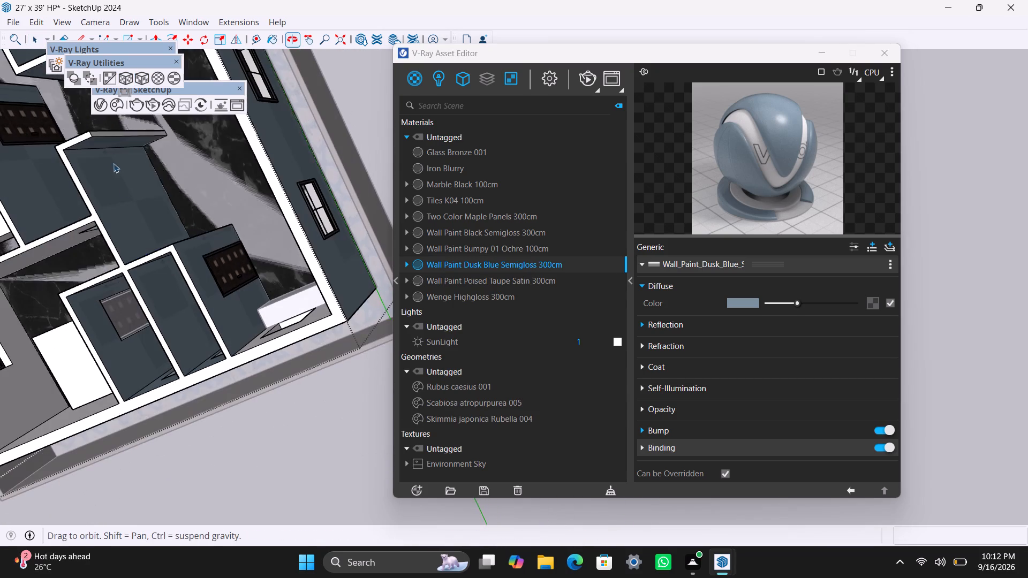
{"action": "middle_click_drag", "start_coordinate": [93, 260], "coordinate": [302, 194], "text": "shift"}
{"action": "scroll", "coordinate": [271, 209], "scroll_direction": "up", "scroll_amount": 2}
{"action": "middle_click_drag", "start_coordinate": [88, 247], "coordinate": [52, 108]}
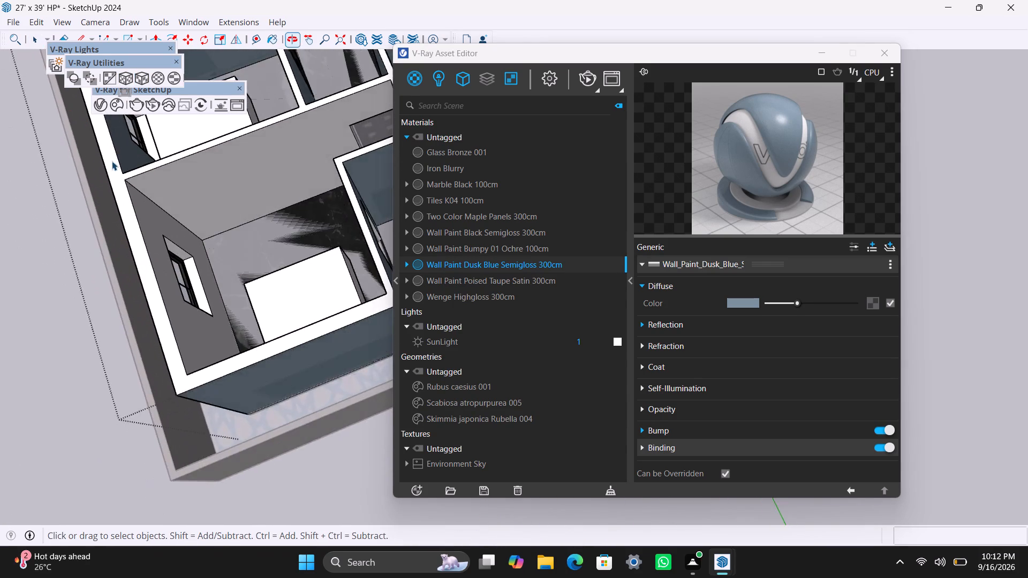
{"action": "scroll", "coordinate": [182, 186], "scroll_direction": "up", "scroll_amount": 2}
{"action": "left_click", "coordinate": [206, 186]}
{"action": "right_click", "coordinate": [446, 261]}
{"action": "left_click", "coordinate": [468, 290]}
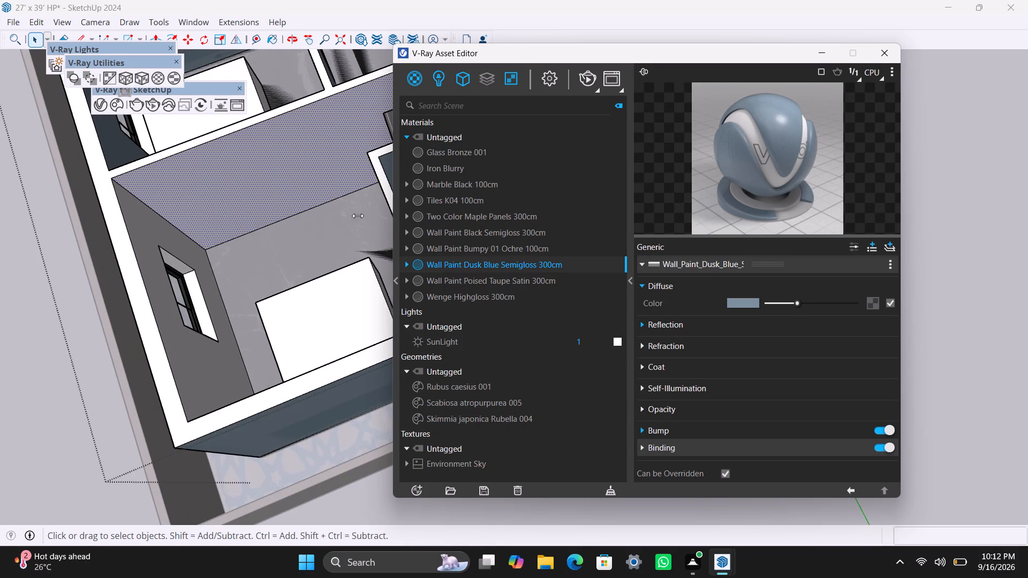
{"action": "left_click", "coordinate": [145, 76]}
Paint the corner bedroom's grey wall around the window in Wall Paint Dusk Blue Semigloss 300cm with fitted cubic projection.
{"action": "left_click", "coordinate": [154, 231]}
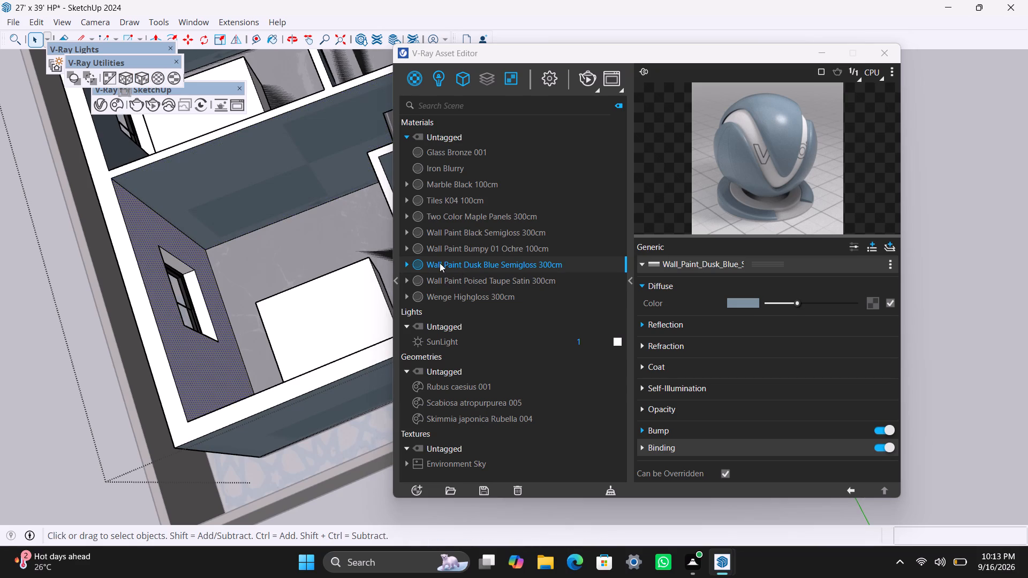
{"action": "right_click", "coordinate": [441, 262]}
{"action": "left_click", "coordinate": [471, 287]}
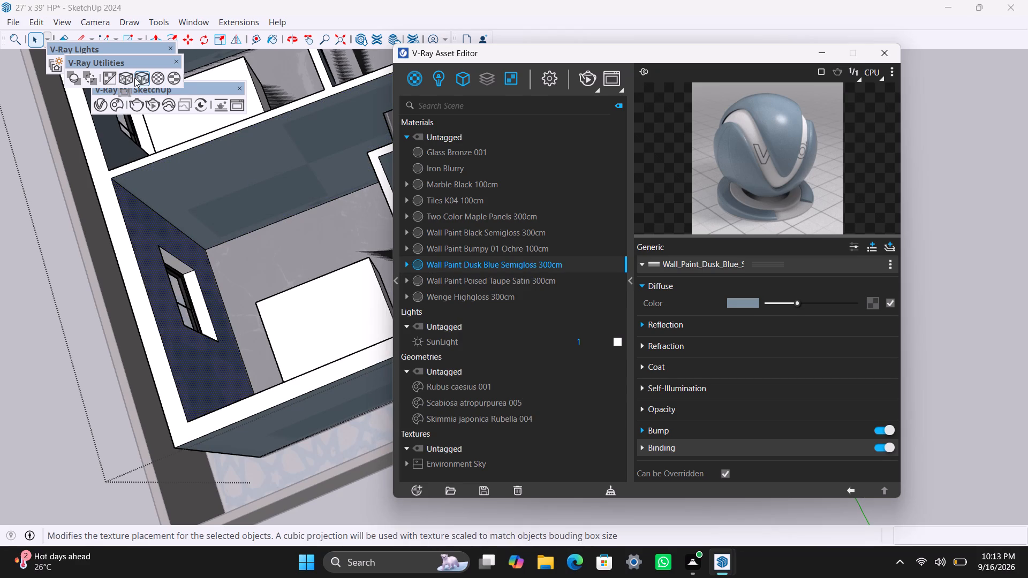
{"action": "left_click", "coordinate": [134, 78]}
Paint the corner bedroom's outer wall beside the white bed block in Wall Paint Dusk Blue Semigloss 300cm with fitted cubic projection.
{"action": "scroll", "coordinate": [150, 237], "scroll_direction": "down", "scroll_amount": 3}
{"action": "scroll", "coordinate": [84, 166], "scroll_direction": "down", "scroll_amount": 3}
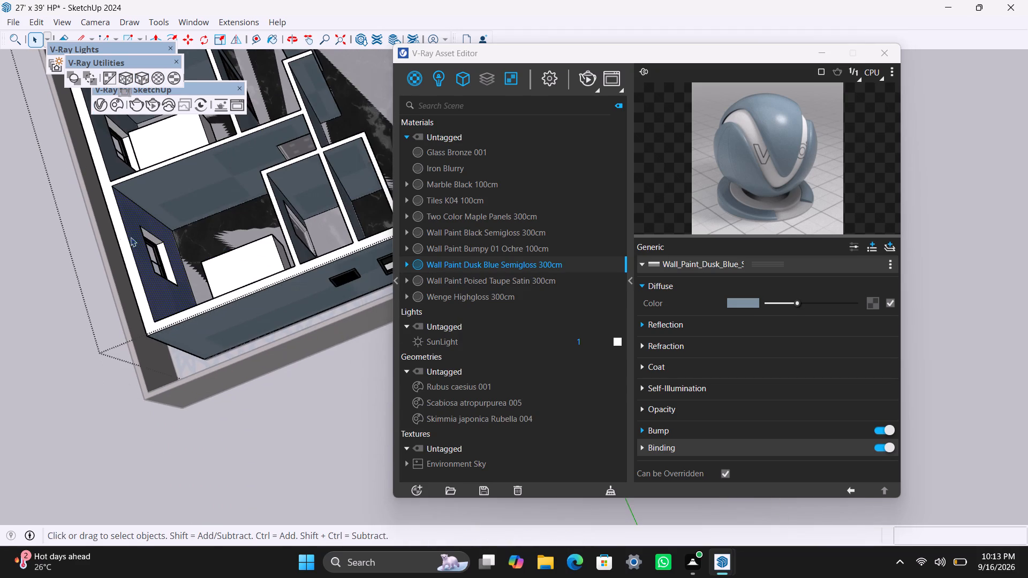
{"action": "middle_click_drag", "start_coordinate": [83, 221], "coordinate": [96, 417]}
{"action": "scroll", "coordinate": [257, 382], "scroll_direction": "up", "scroll_amount": 3}
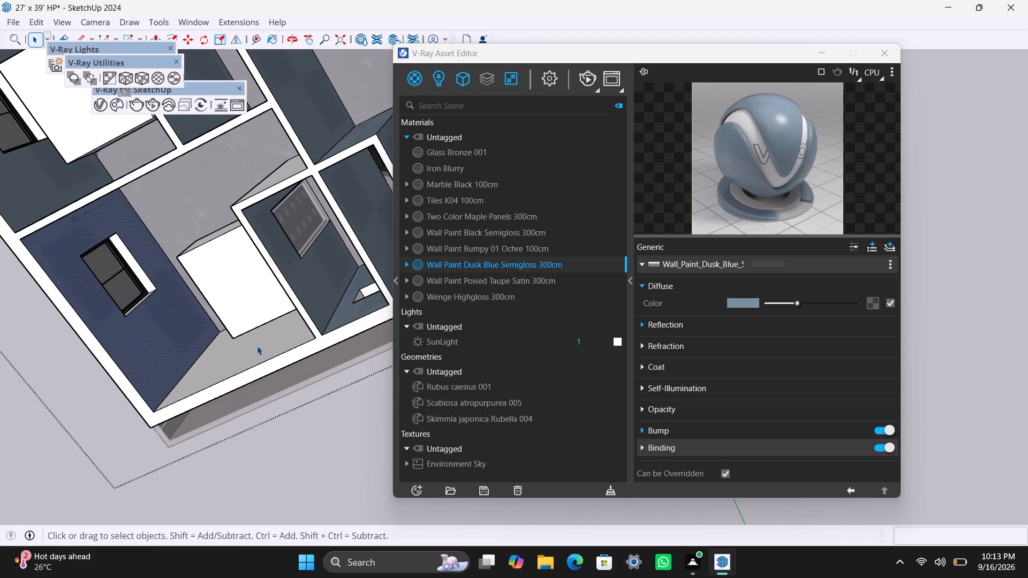
{"action": "left_click", "coordinate": [257, 346]}
{"action": "right_click", "coordinate": [448, 261]}
{"action": "left_click", "coordinate": [471, 284]}
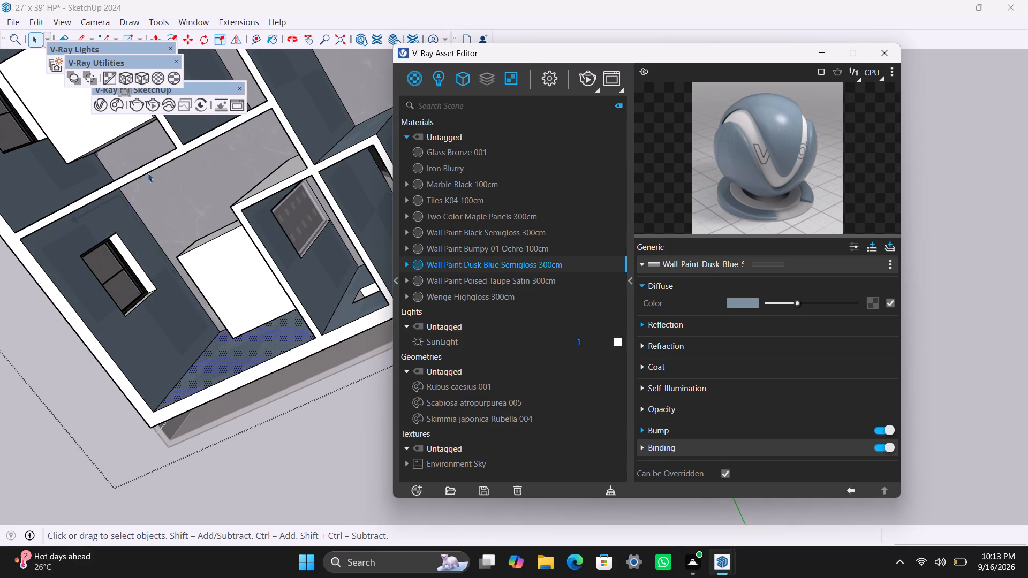
{"action": "left_click", "coordinate": [139, 72]}
Paint the white passage wall just outside the small vented room in Wall Paint Dusk Blue Semigloss 300cm with fitted cubic projection.
{"action": "scroll", "coordinate": [240, 323], "scroll_direction": "up", "scroll_amount": 2}
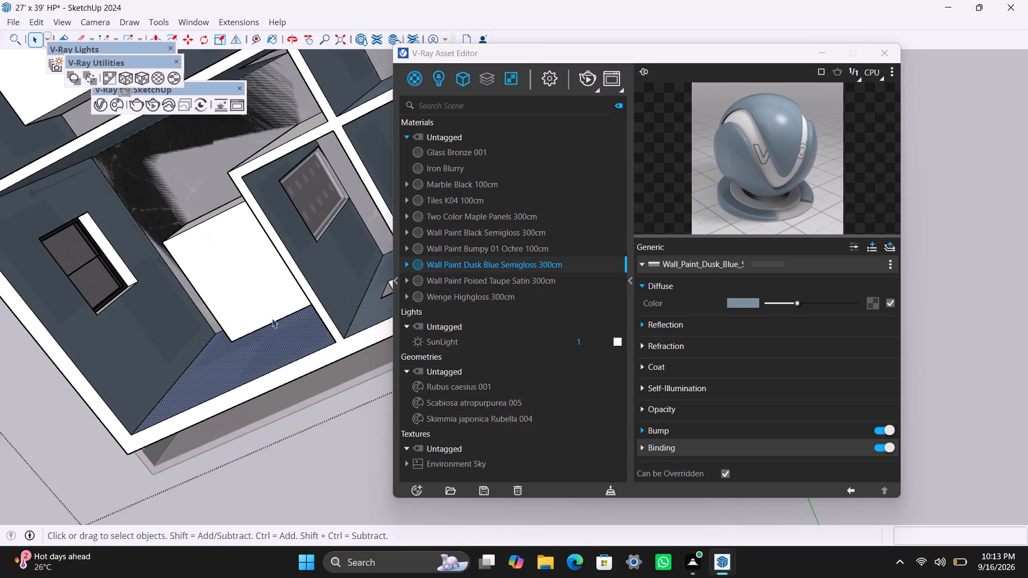
{"action": "middle_click_drag", "start_coordinate": [273, 317], "coordinate": [662, 65]}
{"action": "scroll", "coordinate": [245, 262], "scroll_direction": "down", "scroll_amount": 1}
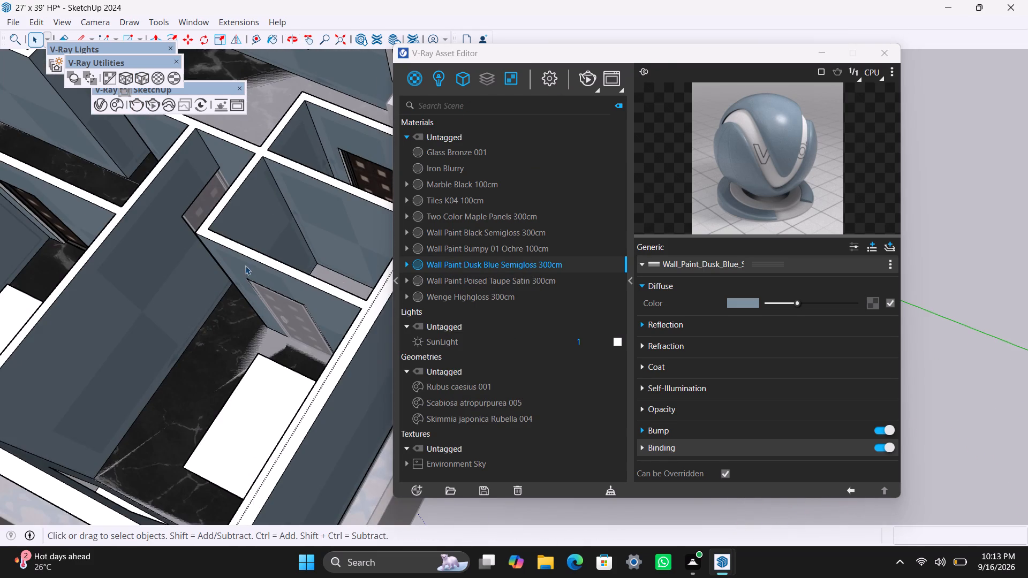
{"action": "scroll", "coordinate": [245, 265], "scroll_direction": "down", "scroll_amount": 13}
{"action": "middle_click_drag", "start_coordinate": [196, 325], "coordinate": [637, 236]}
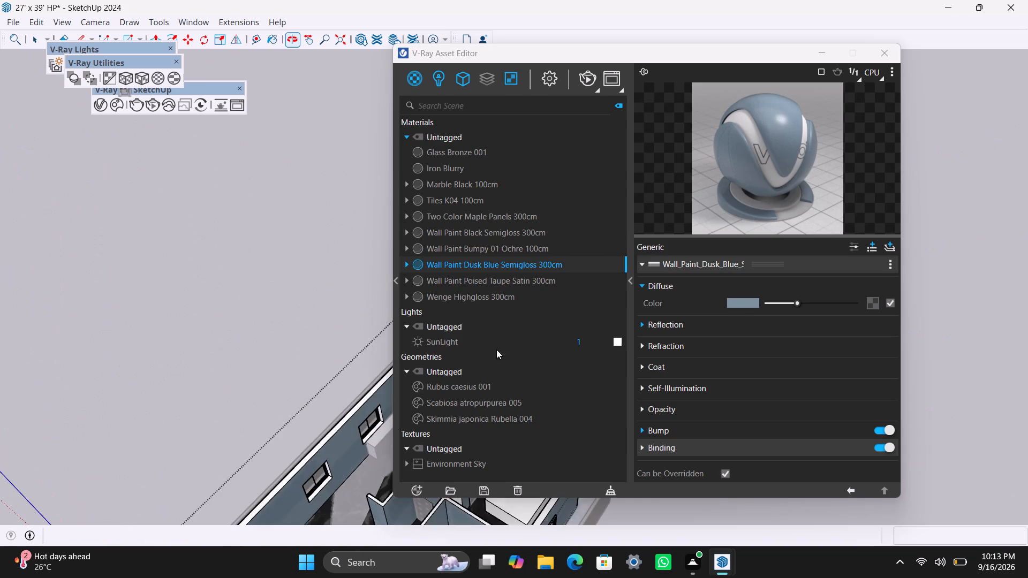
{"action": "scroll", "coordinate": [220, 413], "scroll_direction": "down", "scroll_amount": 5}
{"action": "middle_click_drag", "start_coordinate": [238, 376], "coordinate": [108, 268], "text": "shift"}
{"action": "scroll", "coordinate": [203, 353], "scroll_direction": "up", "scroll_amount": 3}
{"action": "middle_click_drag", "start_coordinate": [316, 392], "coordinate": [469, 348]}
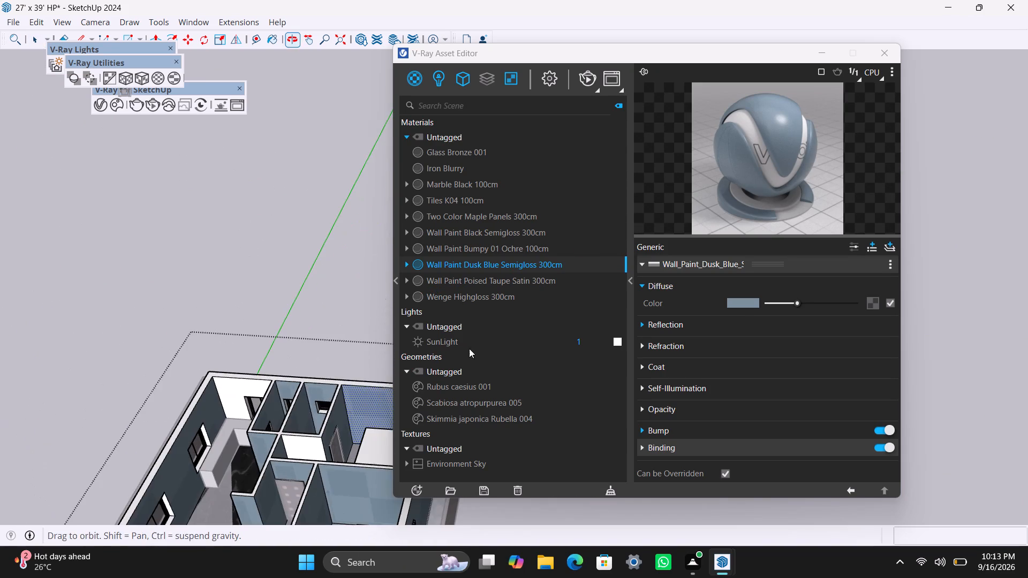
{"action": "middle_click_drag", "start_coordinate": [469, 348], "coordinate": [470, 348]}
{"action": "scroll", "coordinate": [285, 412], "scroll_direction": "down", "scroll_amount": 4}
{"action": "middle_click_drag", "start_coordinate": [293, 408], "coordinate": [347, 301], "text": "shift"}
{"action": "scroll", "coordinate": [351, 327], "scroll_direction": "up", "scroll_amount": 3}
{"action": "middle_click_drag", "start_coordinate": [273, 363], "coordinate": [332, 382]}
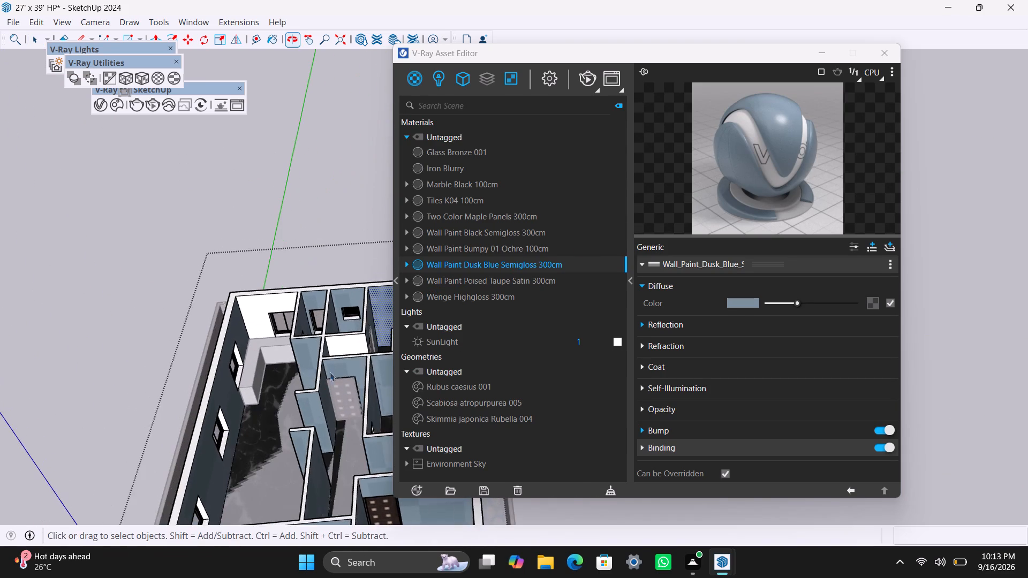
{"action": "scroll", "coordinate": [337, 356], "scroll_direction": "up", "scroll_amount": 3}
{"action": "left_click", "coordinate": [349, 341]}
{"action": "right_click", "coordinate": [473, 255]}
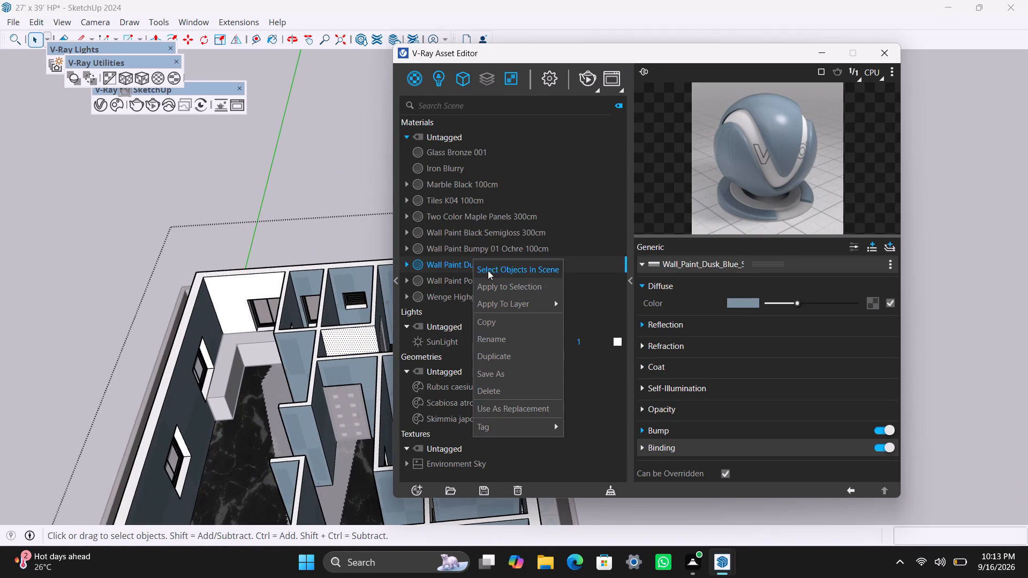
{"action": "left_click", "coordinate": [489, 283]}
{"action": "left_click", "coordinate": [213, 304]}
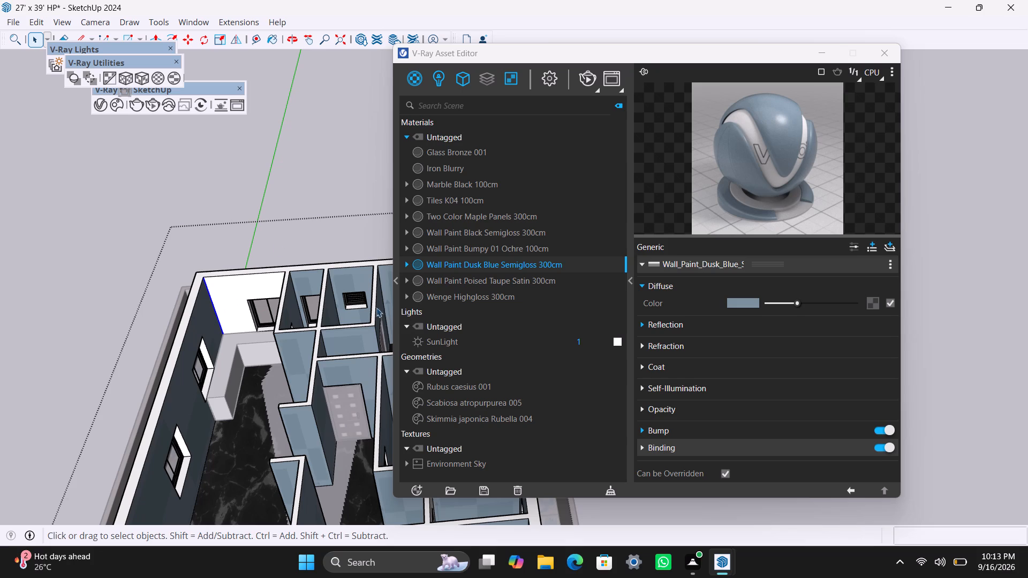
{"action": "left_click", "coordinate": [146, 79]}
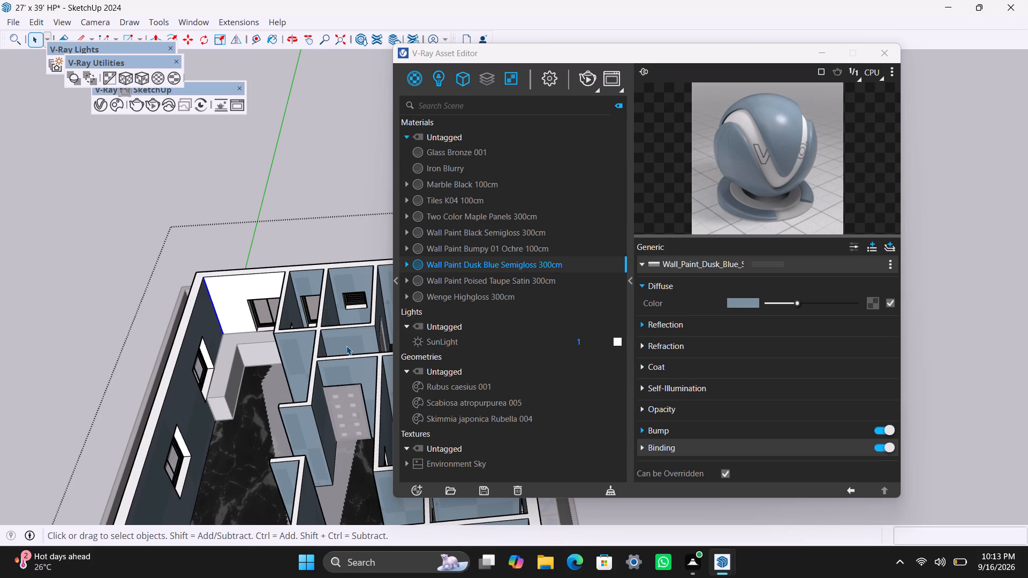
{"action": "left_click", "coordinate": [346, 346]}
{"action": "left_click", "coordinate": [141, 79]}
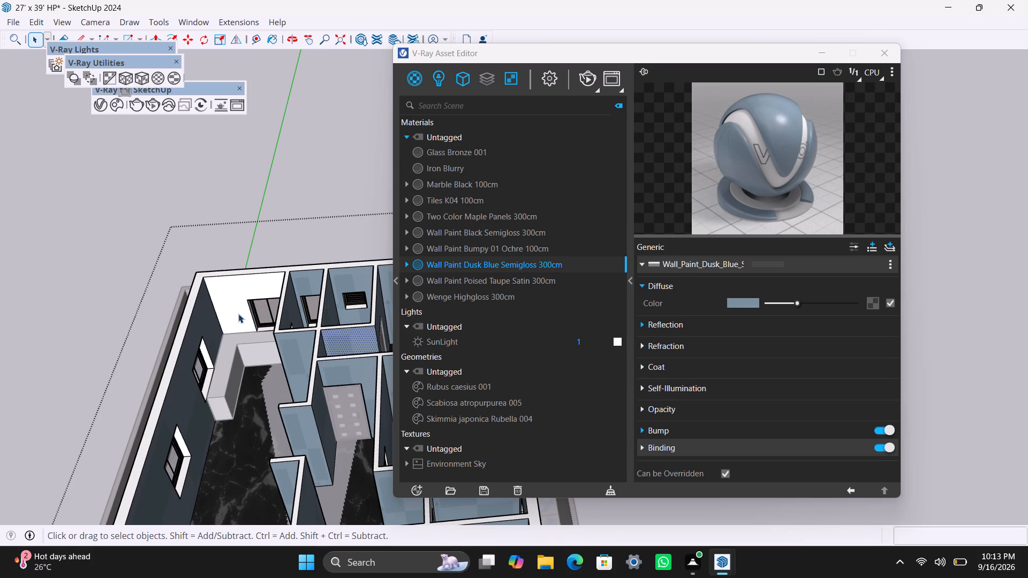
Paint the white kitchen end wall around the window in Wall Paint Dusk Blue Semigloss 300cm with fitted cubic projection.
{"action": "left_click", "coordinate": [241, 308]}
{"action": "right_click", "coordinate": [468, 262]}
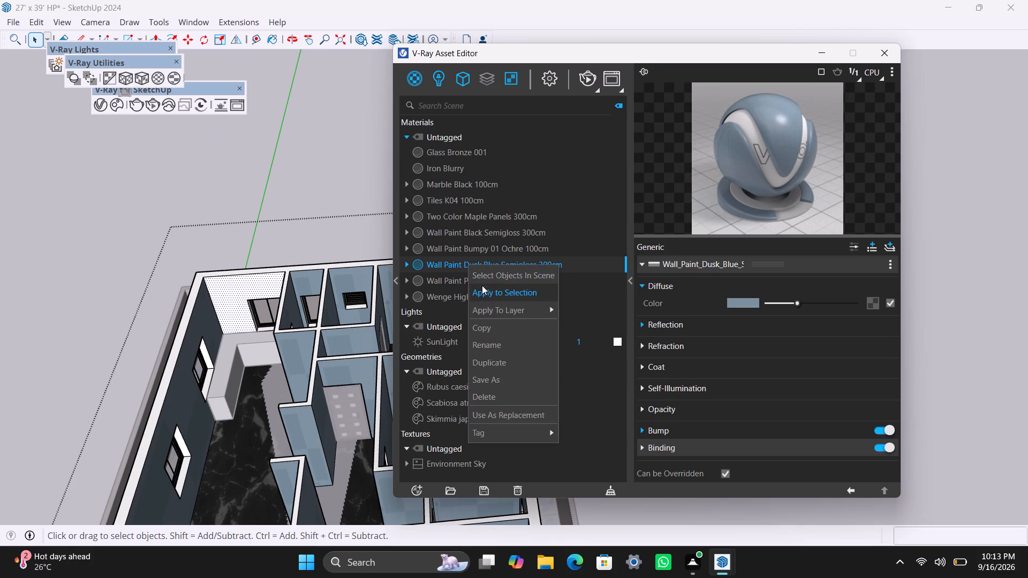
{"action": "left_click", "coordinate": [483, 285]}
{"action": "left_click", "coordinate": [143, 75]}
{"action": "left_click", "coordinate": [262, 204]}
{"action": "scroll", "coordinate": [236, 290], "scroll_direction": "down", "scroll_amount": 2}
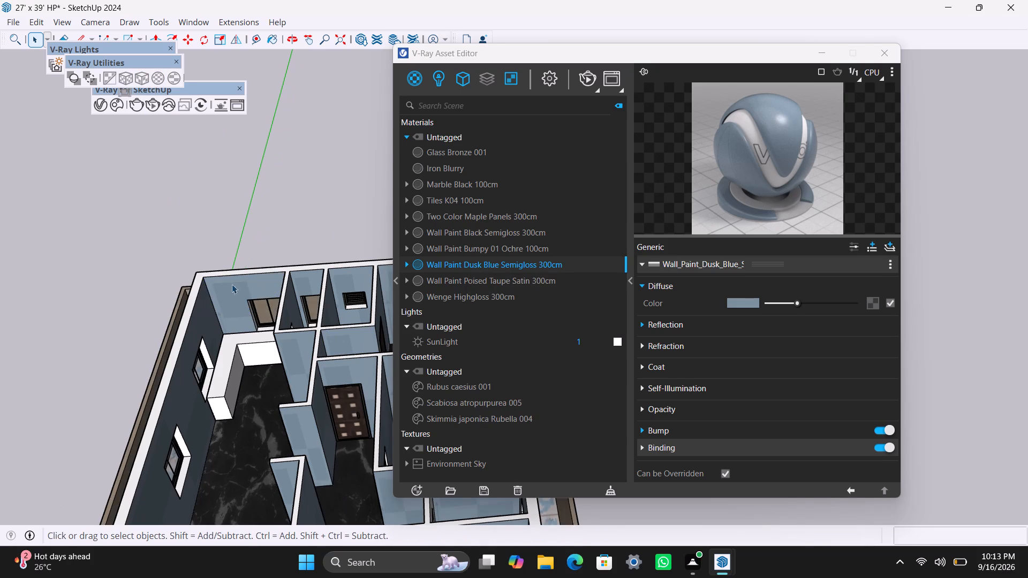
{"action": "scroll", "coordinate": [232, 284], "scroll_direction": "down", "scroll_amount": 7}
{"action": "left_click", "coordinate": [29, 314]}
{"action": "triple_click", "coordinate": [122, 250]}
{"action": "left_click", "coordinate": [122, 250]}
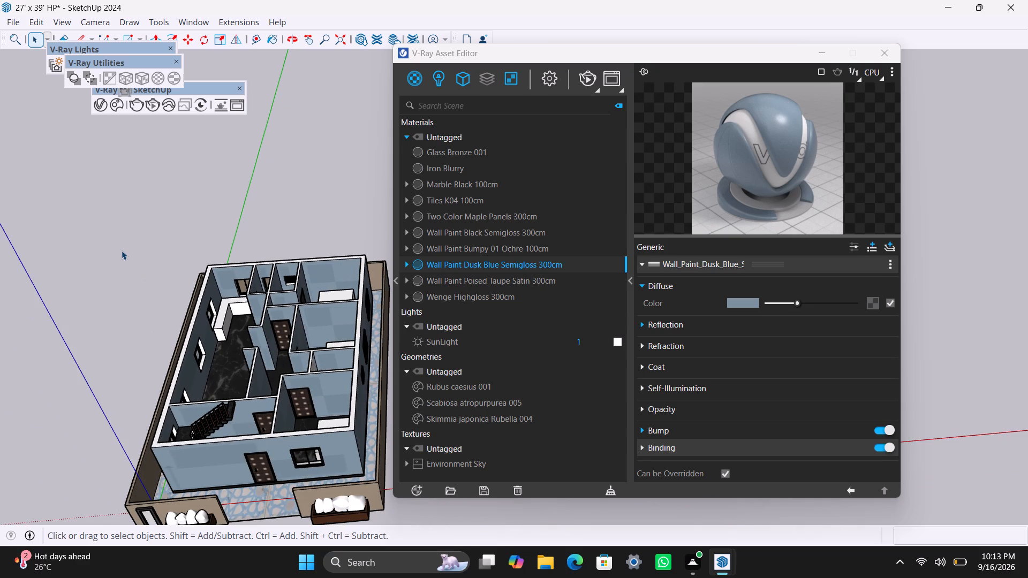
Apply Marble Black 100cm to the top face of the L-shaped kitchen counter with fitted cubic projection.
{"action": "scroll", "coordinate": [235, 340], "scroll_direction": "up", "scroll_amount": 7}
{"action": "triple_click", "coordinate": [215, 324]}
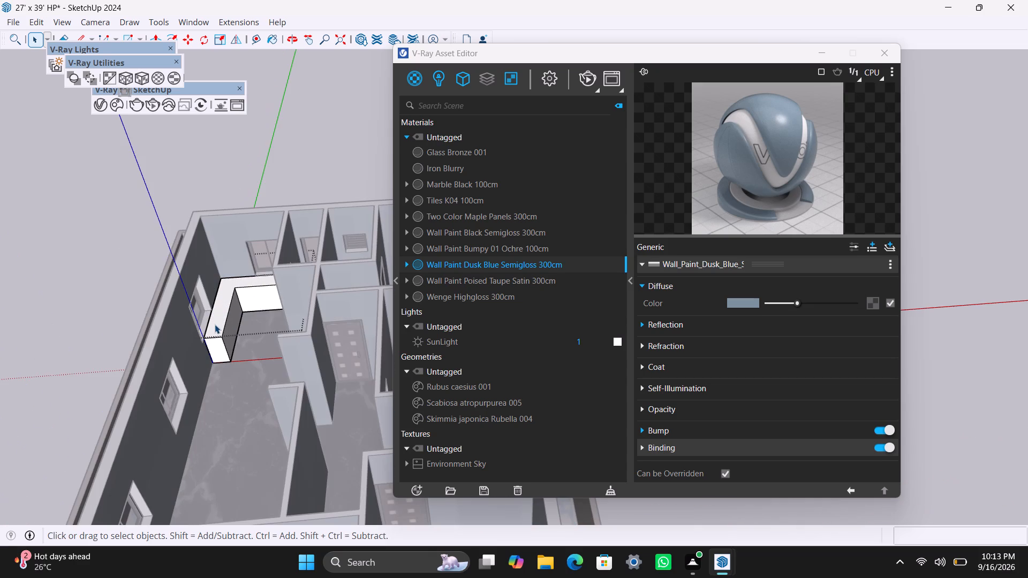
{"action": "double_click", "coordinate": [216, 324]}
{"action": "scroll", "coordinate": [216, 325], "scroll_direction": "up", "scroll_amount": 3}
{"action": "double_click", "coordinate": [216, 325]}
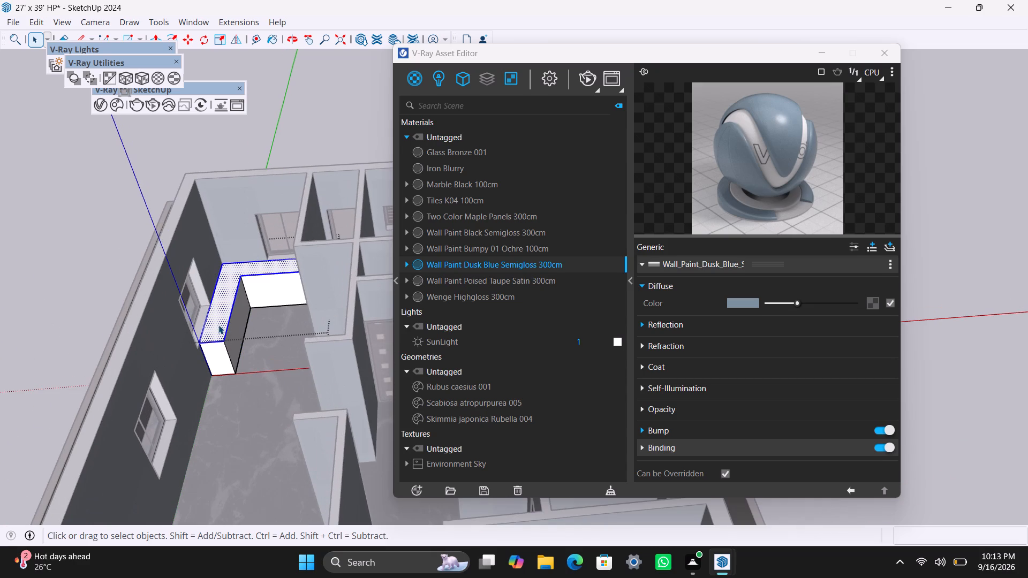
{"action": "left_click", "coordinate": [447, 187]}
{"action": "right_click", "coordinate": [446, 187]}
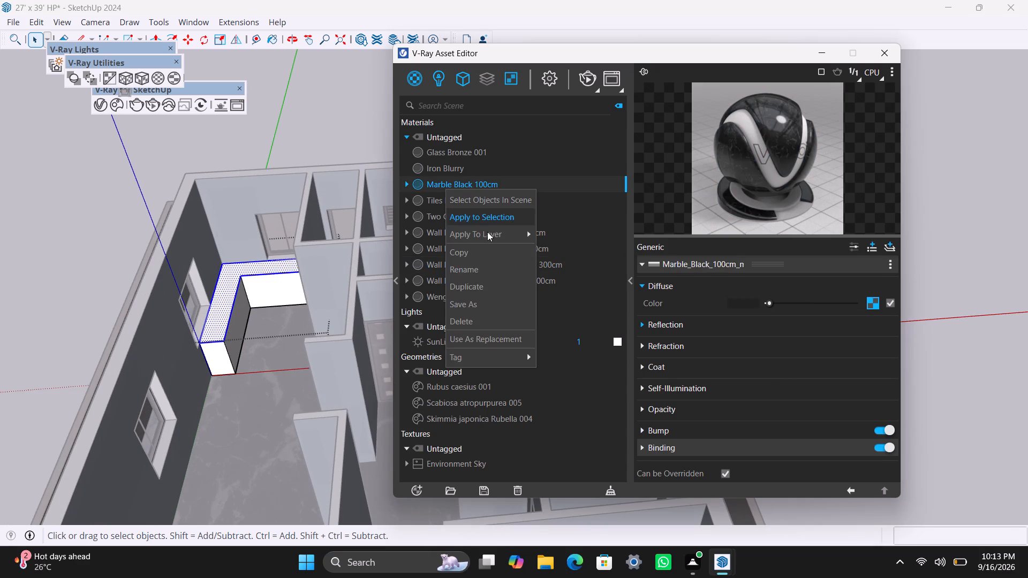
{"action": "left_click", "coordinate": [488, 217]}
{"action": "left_click", "coordinate": [140, 77]}
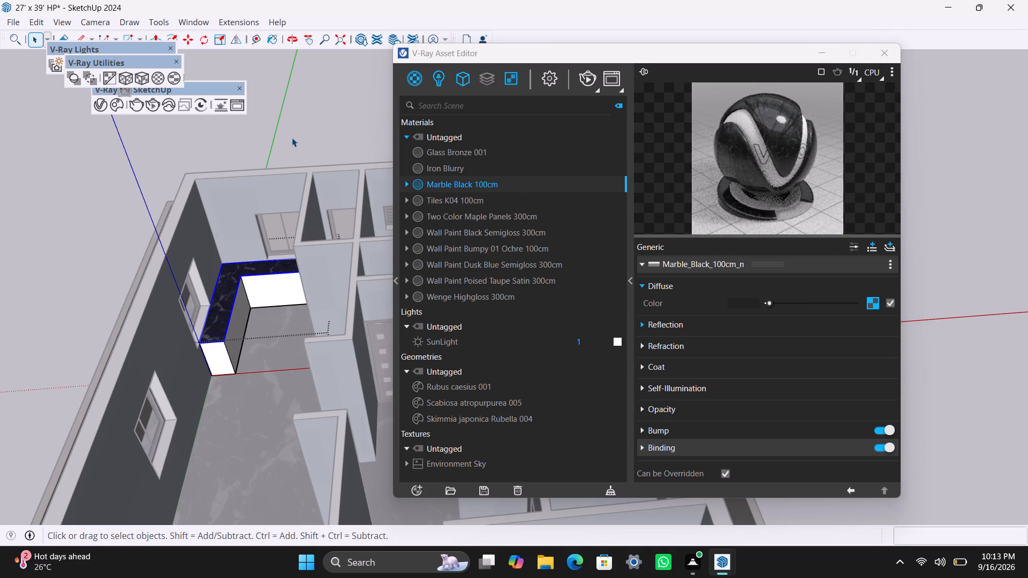
{"action": "left_click", "coordinate": [292, 135]}
{"action": "scroll", "coordinate": [120, 282], "scroll_direction": "down", "scroll_amount": 4}
{"action": "left_click", "coordinate": [47, 230]}
{"action": "scroll", "coordinate": [110, 264], "scroll_direction": "down", "scroll_amount": 9}
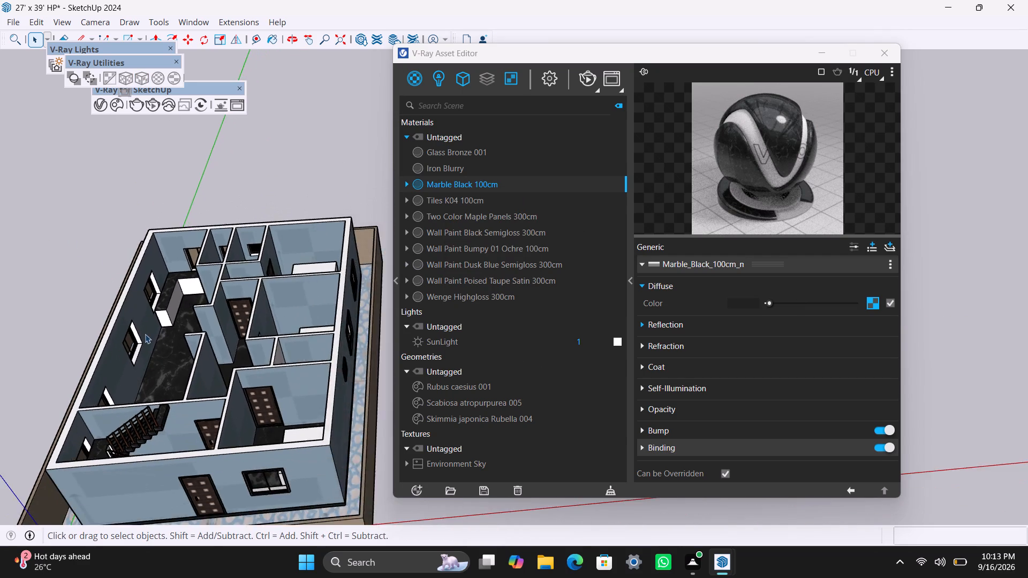
Save the house model.
{"action": "middle_click_drag", "start_coordinate": [152, 335], "coordinate": [270, 320]}
{"action": "scroll", "coordinate": [175, 351], "scroll_direction": "down", "scroll_amount": 2}
{"action": "left_click", "coordinate": [292, 244]}
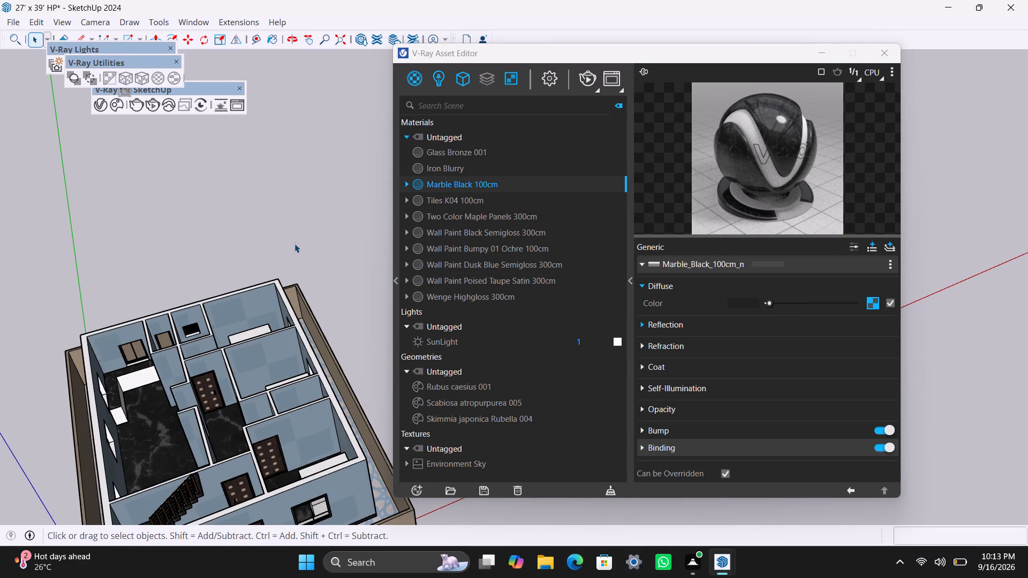
{"action": "key", "text": "ctrl+s"}
{"action": "key", "text": "space"}
Unhide all hidden objects to bring back the roof and upper structure.
{"action": "scroll", "coordinate": [291, 224], "scroll_direction": "down", "scroll_amount": 3}
{"action": "left_click", "coordinate": [40, 20]}
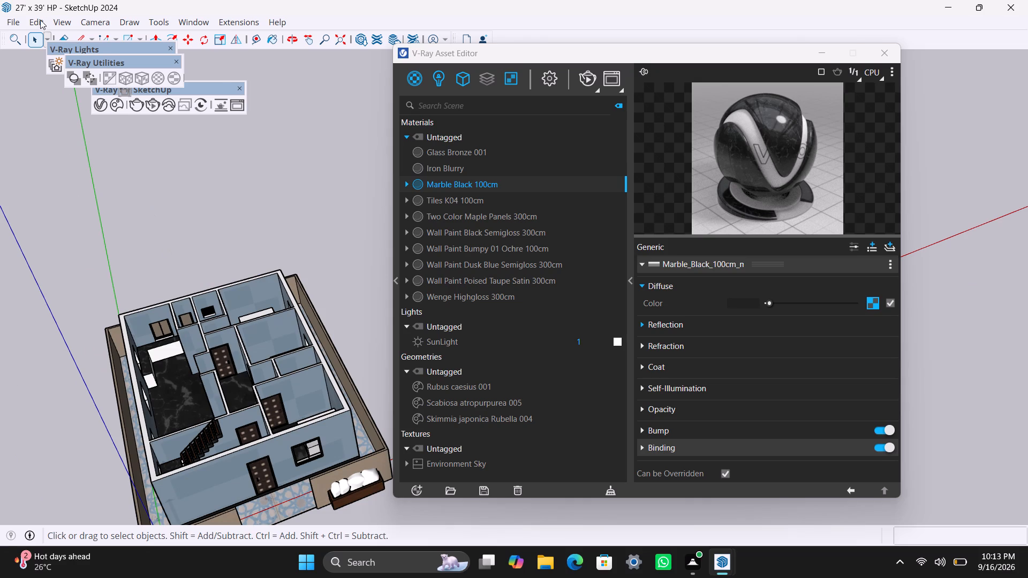
{"action": "left_click", "coordinate": [118, 236]}
{"action": "left_click", "coordinate": [267, 277]}
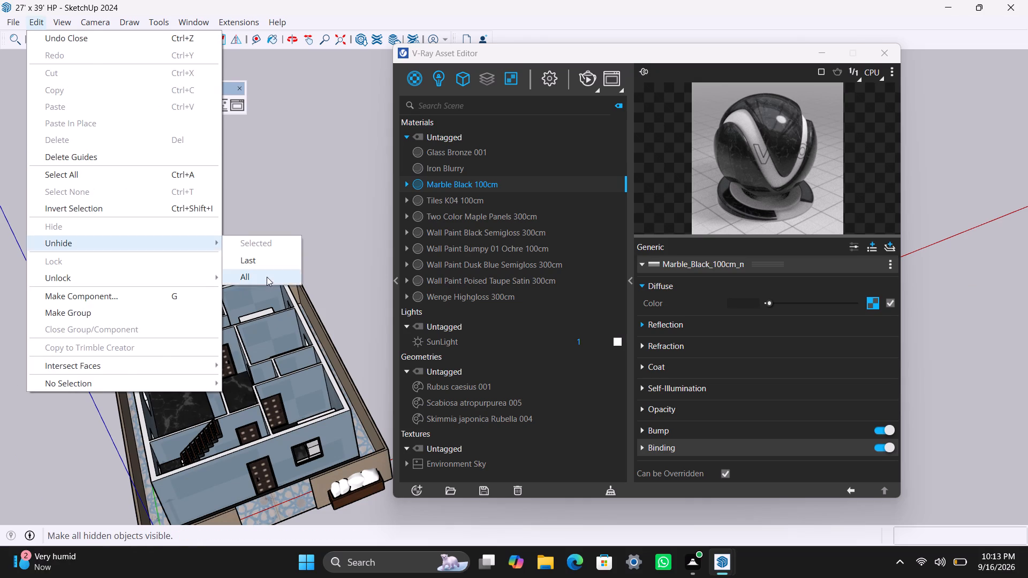
{"action": "left_click", "coordinate": [334, 244]}
Apply Tiles K04 100cm to the top surface of the roof slab with fitted cubic projection.
{"action": "scroll", "coordinate": [278, 246], "scroll_direction": "down", "scroll_amount": 4}
{"action": "middle_click_drag", "start_coordinate": [171, 315], "coordinate": [11, 286]}
{"action": "scroll", "coordinate": [330, 275], "scroll_direction": "up", "scroll_amount": 6}
{"action": "left_click", "coordinate": [319, 281]}
{"action": "double_click", "coordinate": [319, 281]}
{"action": "left_click", "coordinate": [318, 273]}
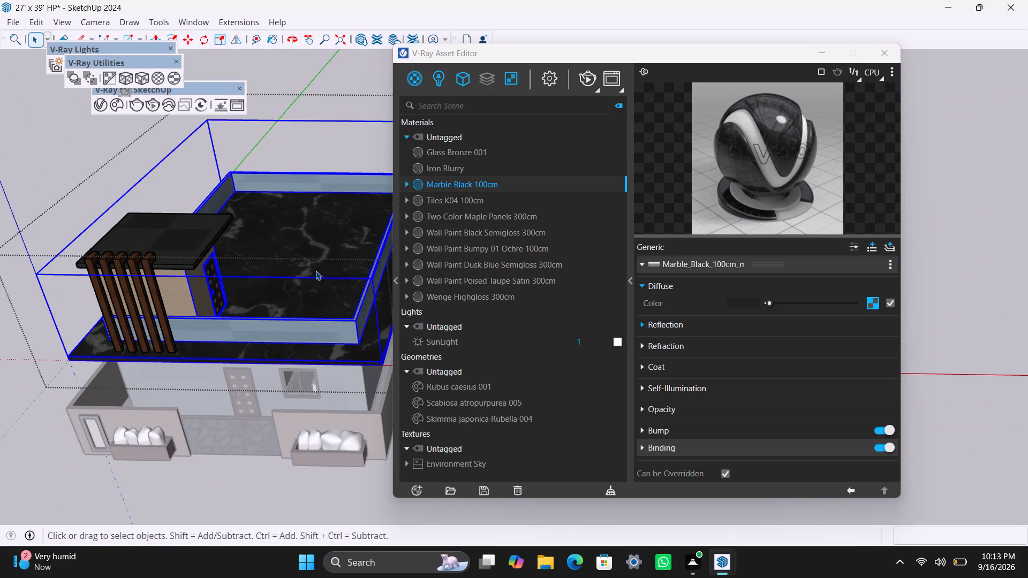
{"action": "triple_click", "coordinate": [316, 263]}
{"action": "scroll", "coordinate": [316, 263], "scroll_direction": "up", "scroll_amount": 1}
{"action": "left_click", "coordinate": [304, 276]}
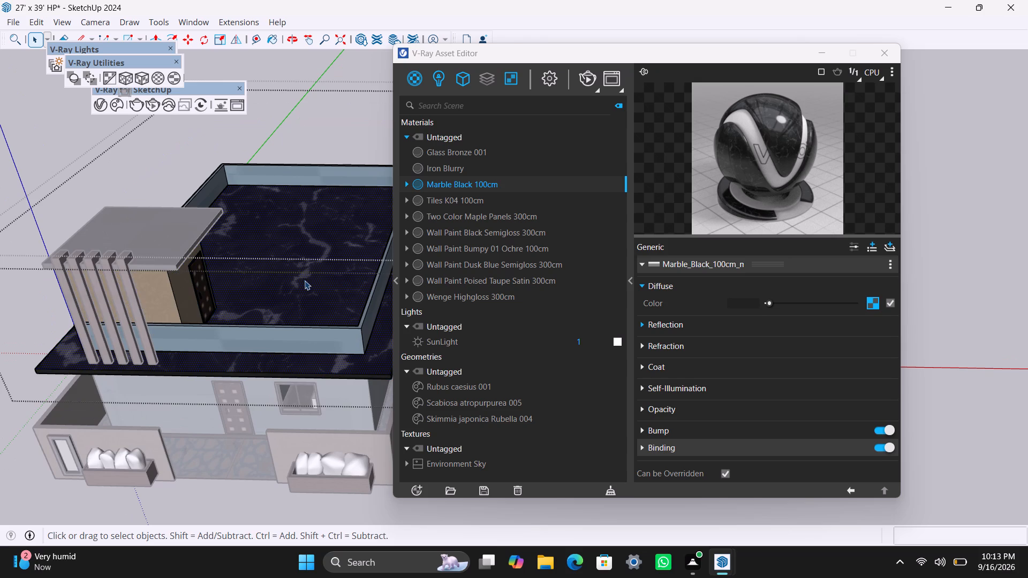
{"action": "left_click", "coordinate": [456, 201]}
{"action": "right_click_drag", "start_coordinate": [455, 201], "coordinate": [456, 209]}
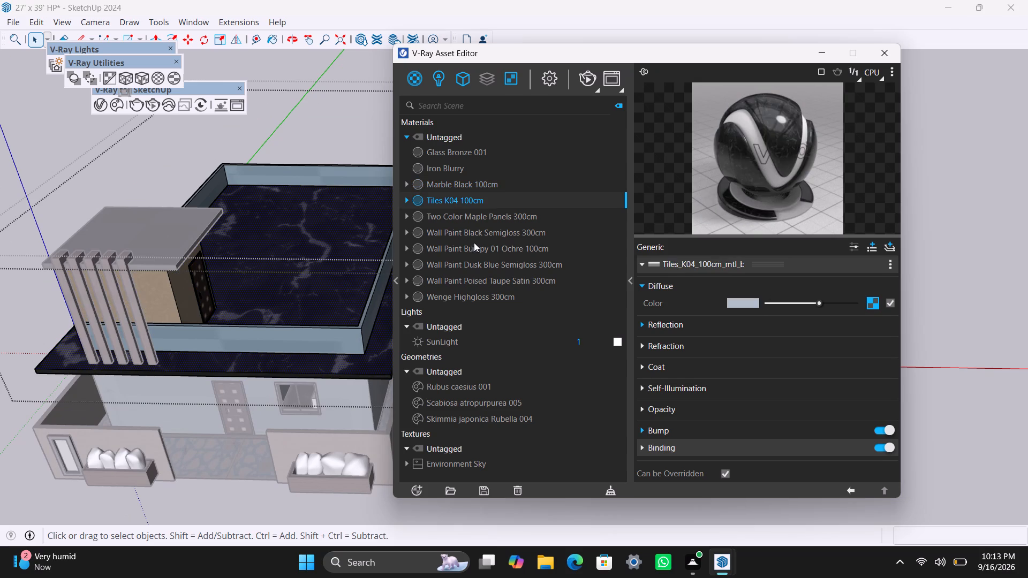
{"action": "left_click", "coordinate": [474, 242]}
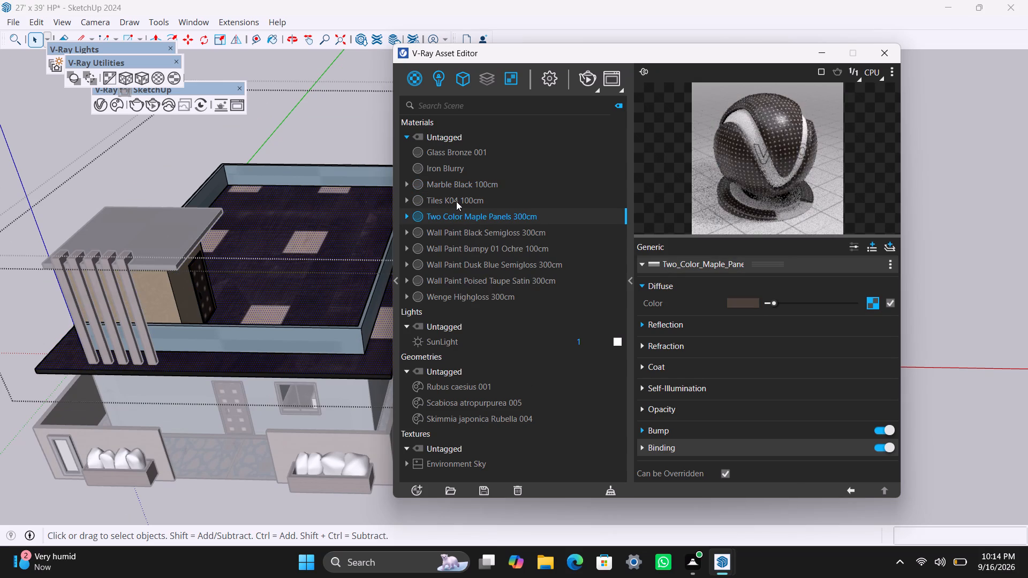
{"action": "left_click", "coordinate": [444, 200]}
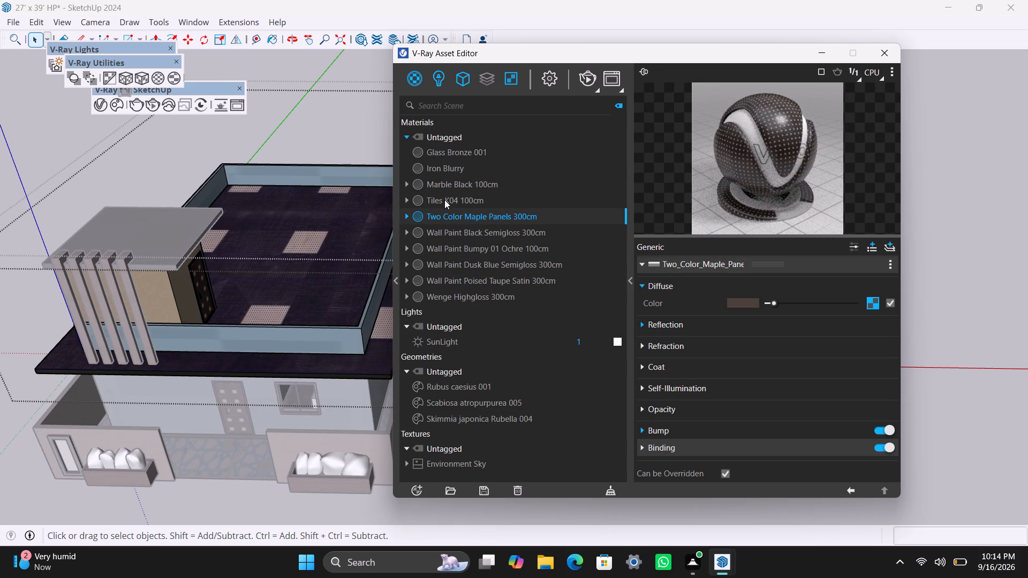
{"action": "right_click", "coordinate": [444, 200]}
{"action": "left_click", "coordinate": [466, 229]}
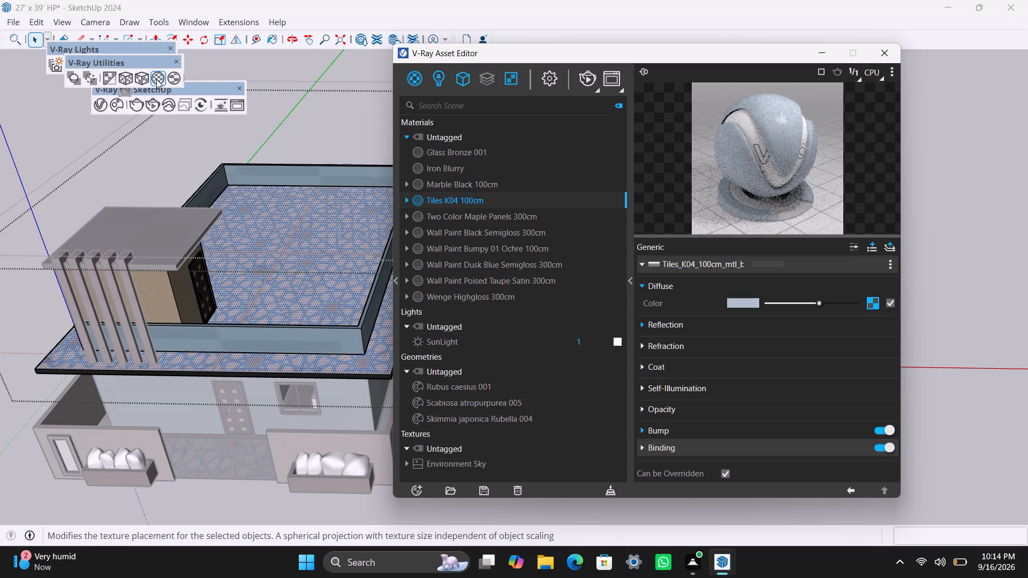
{"action": "left_click", "coordinate": [138, 79]}
{"action": "left_click", "coordinate": [143, 74]}
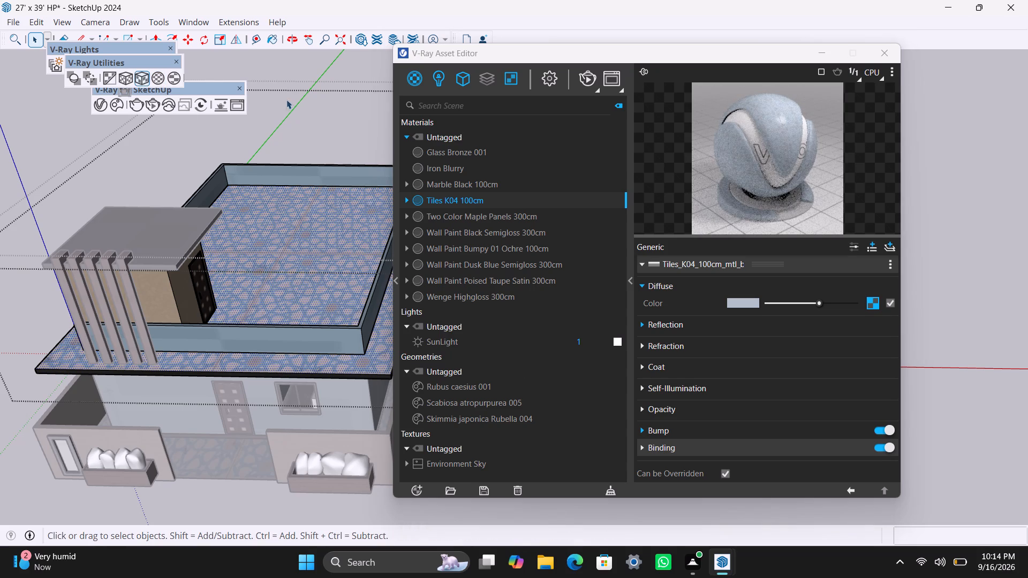
{"action": "left_click", "coordinate": [295, 97]}
{"action": "double_click", "coordinate": [313, 121]}
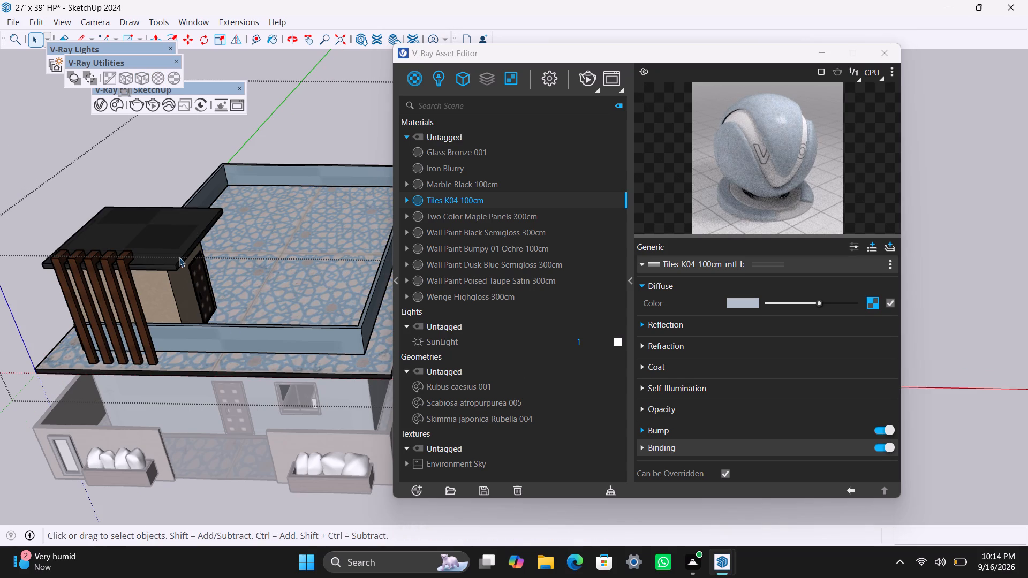
{"action": "triple_click", "coordinate": [51, 159]}
{"action": "left_click", "coordinate": [49, 156]}
Save the model with the new roof tiling.
{"action": "scroll", "coordinate": [232, 390], "scroll_direction": "down", "scroll_amount": 3}
{"action": "middle_click_drag", "start_coordinate": [224, 393], "coordinate": [240, 316]}
{"action": "double_click", "coordinate": [230, 493]}
{"action": "left_click", "coordinate": [232, 489]}
{"action": "key", "text": "ctrl+s"}
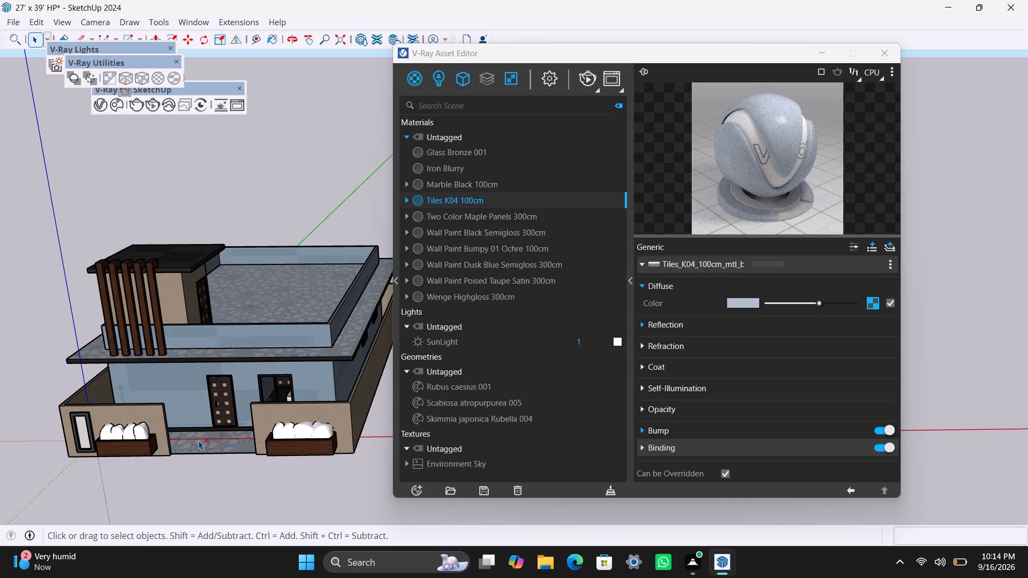
Minimize the V-Ray Asset Editor to clear the model view.
{"action": "scroll", "coordinate": [200, 434], "scroll_direction": "down", "scroll_amount": 2}
{"action": "middle_click_drag", "start_coordinate": [220, 467], "coordinate": [295, 437], "text": "shift"}
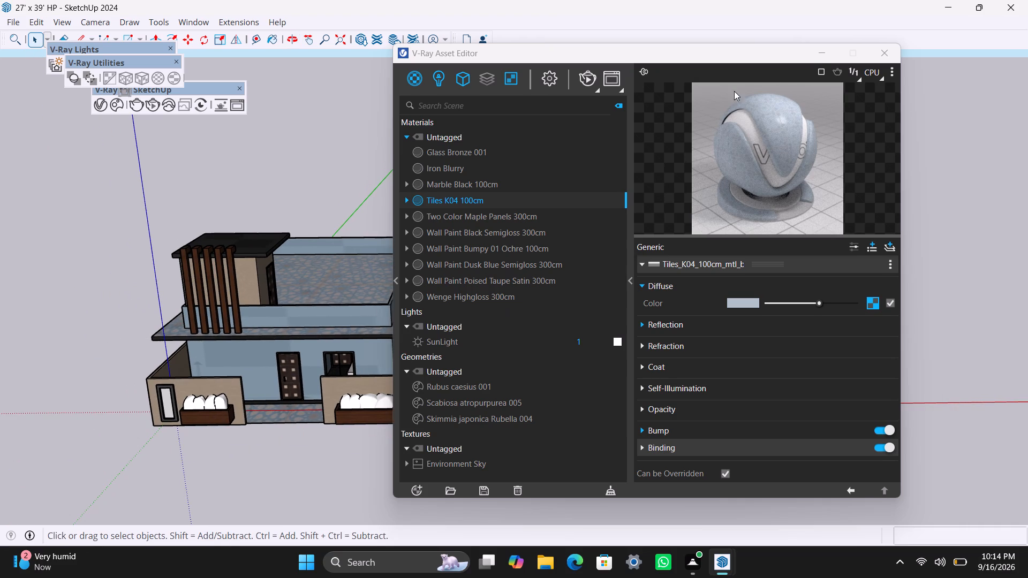
{"action": "left_click", "coordinate": [817, 54]}
Examine the house's front elevation, checking the boundary wall, planters, entrance door, roof slab and vertical louvres.
{"action": "scroll", "coordinate": [519, 387], "scroll_direction": "up", "scroll_amount": 2}
{"action": "middle_click_drag", "start_coordinate": [489, 392], "coordinate": [765, 390]}
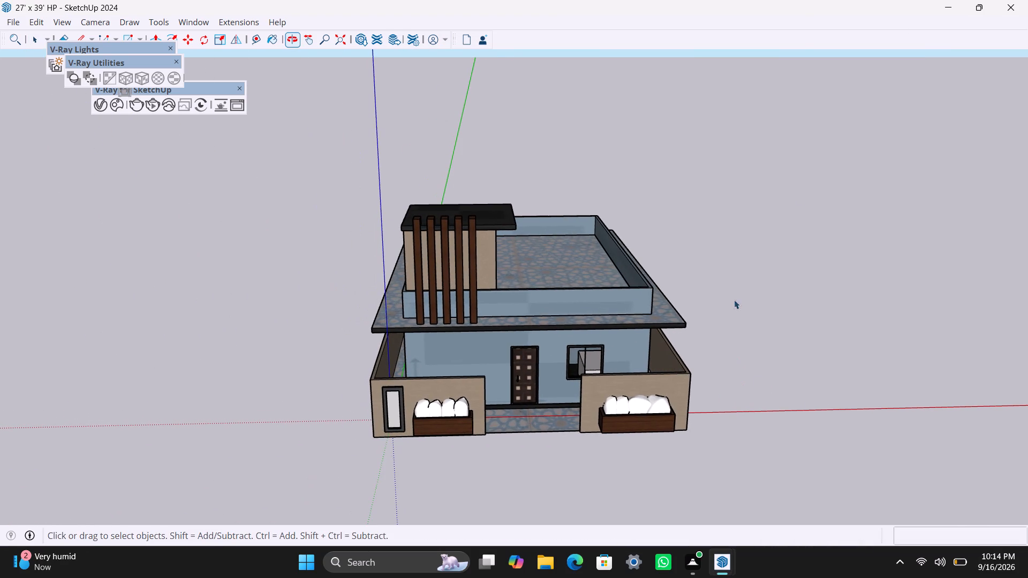
{"action": "scroll", "coordinate": [677, 556], "scroll_direction": "up", "scroll_amount": 3}
{"action": "scroll", "coordinate": [518, 469], "scroll_direction": "up", "scroll_amount": 4}
{"action": "middle_click_drag", "start_coordinate": [516, 478], "coordinate": [486, 433]}
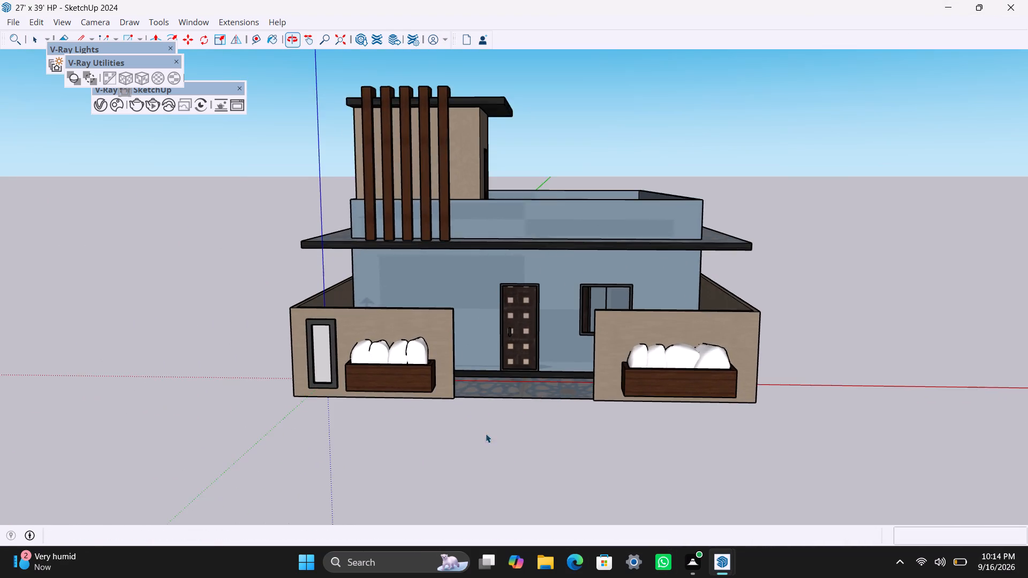
{"action": "scroll", "coordinate": [497, 433], "scroll_direction": "up", "scroll_amount": 3}
{"action": "middle_click_drag", "start_coordinate": [543, 440], "coordinate": [542, 478], "text": "shift"}
{"action": "scroll", "coordinate": [539, 481], "scroll_direction": "up", "scroll_amount": 2}
{"action": "middle_click_drag", "start_coordinate": [449, 439], "coordinate": [450, 445]}
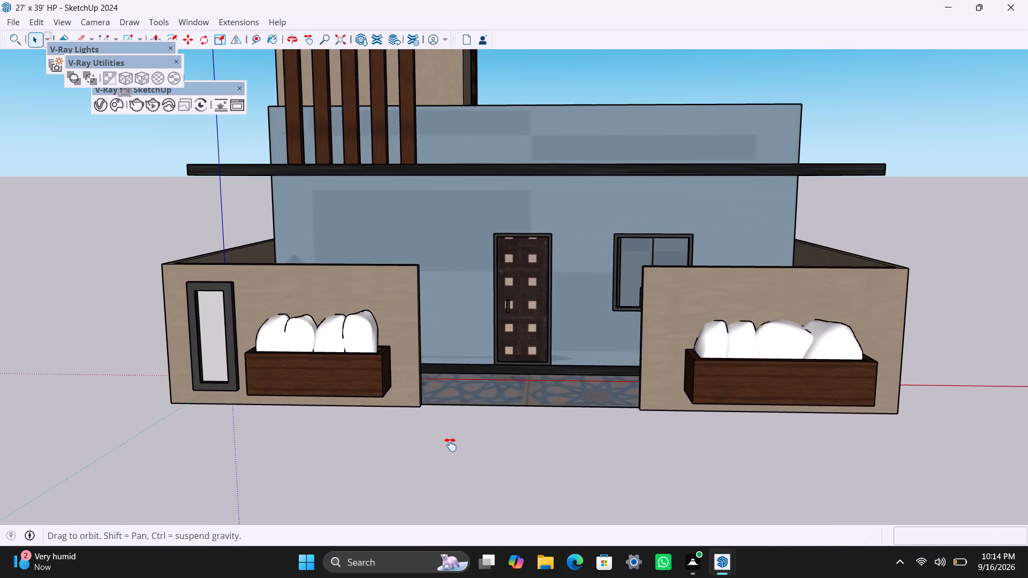
{"action": "middle_click_drag", "start_coordinate": [450, 445], "coordinate": [454, 485]}
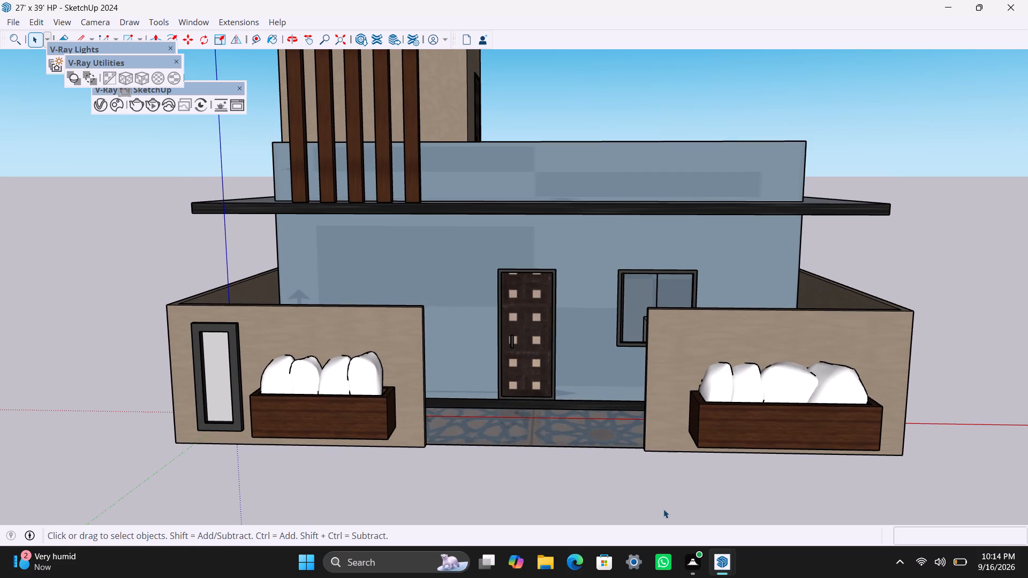
{"action": "scroll", "coordinate": [630, 451], "scroll_direction": "down", "scroll_amount": 2}
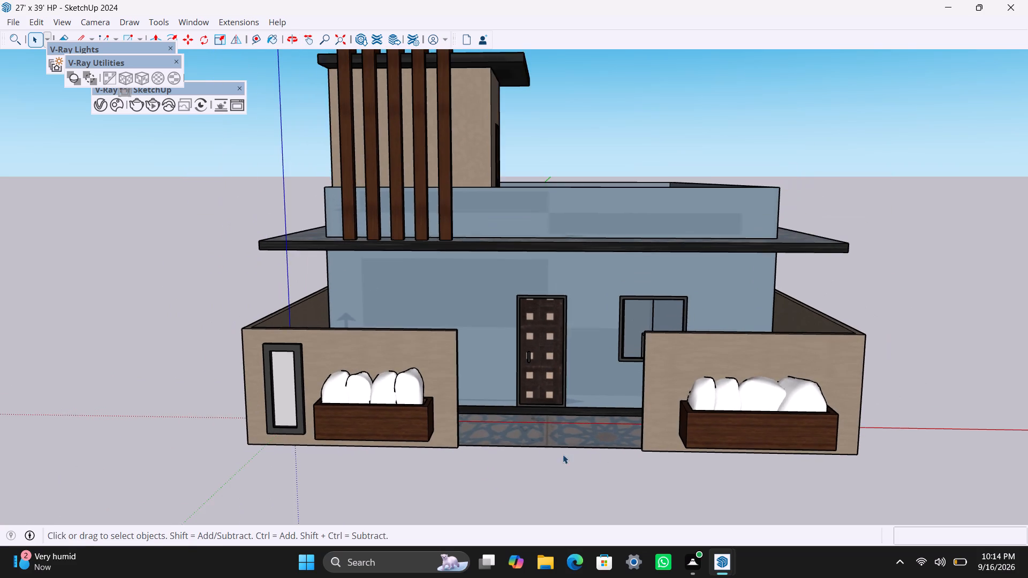
{"action": "scroll", "coordinate": [561, 451], "scroll_direction": "down", "scroll_amount": 2}
{"action": "middle_click_drag", "start_coordinate": [573, 437], "coordinate": [545, 459], "text": "shift"}
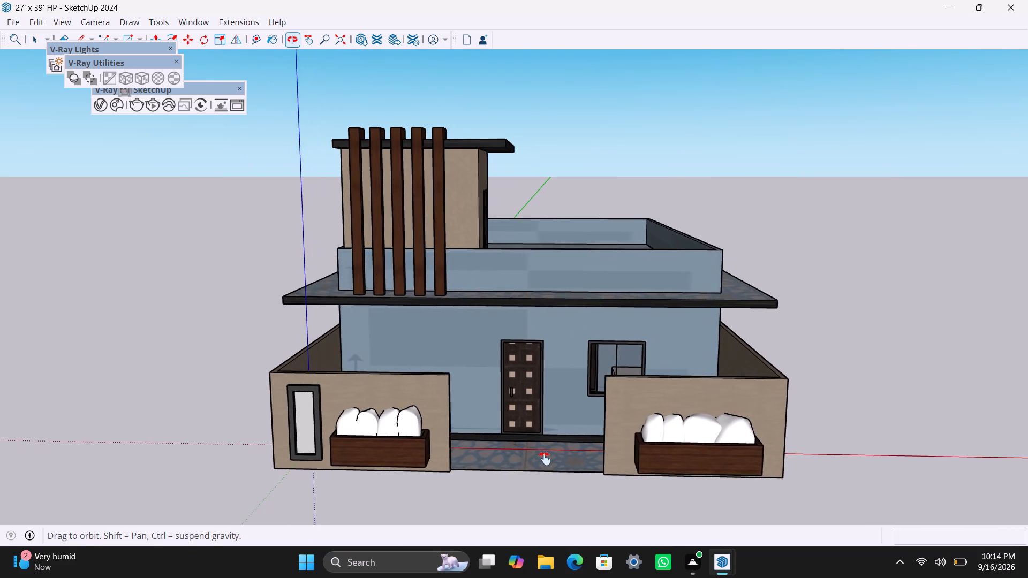
{"action": "middle_click_drag", "start_coordinate": [545, 459], "coordinate": [540, 462], "text": "shift"}
{"action": "scroll", "coordinate": [545, 455], "scroll_direction": "up", "scroll_amount": 1}
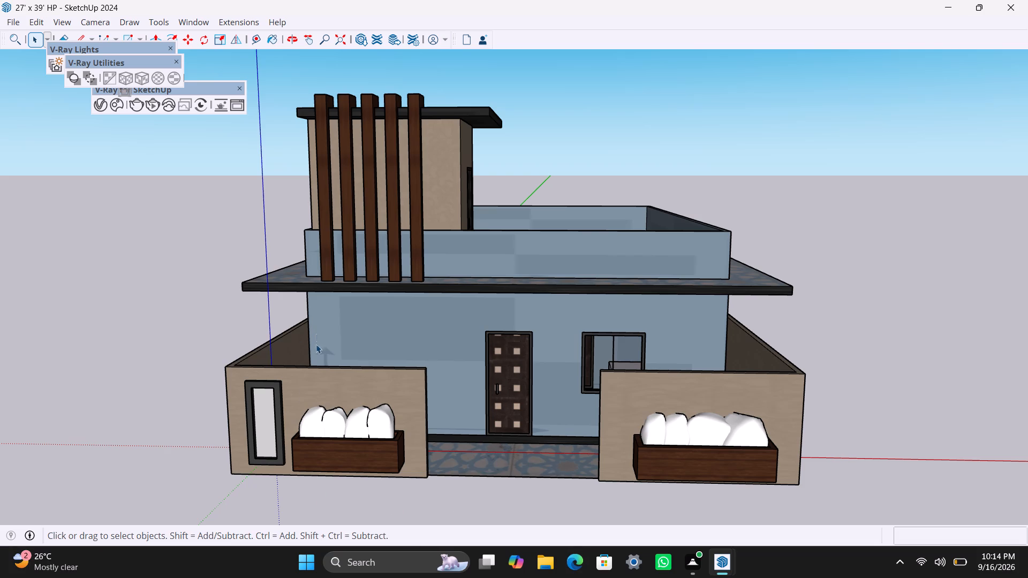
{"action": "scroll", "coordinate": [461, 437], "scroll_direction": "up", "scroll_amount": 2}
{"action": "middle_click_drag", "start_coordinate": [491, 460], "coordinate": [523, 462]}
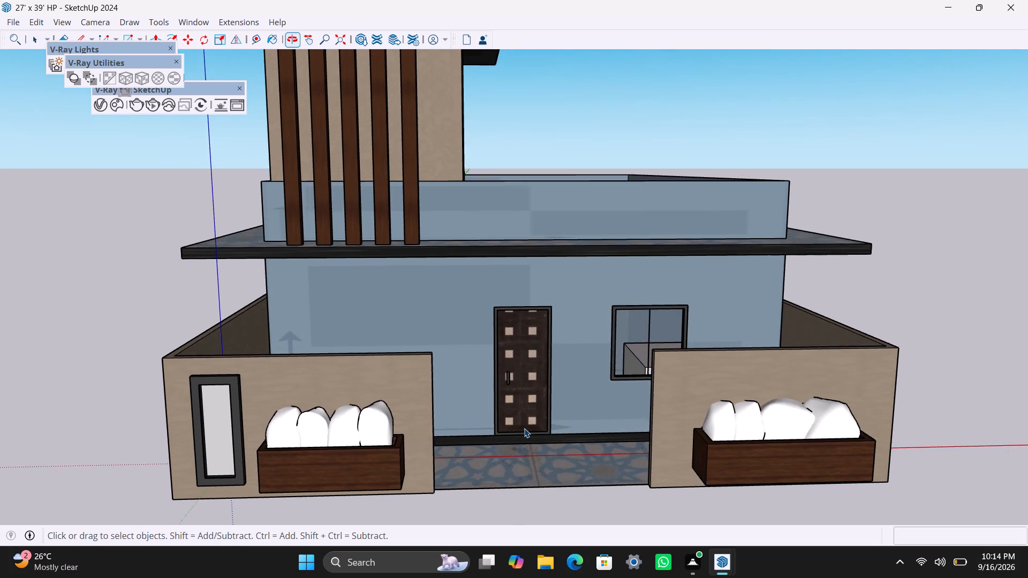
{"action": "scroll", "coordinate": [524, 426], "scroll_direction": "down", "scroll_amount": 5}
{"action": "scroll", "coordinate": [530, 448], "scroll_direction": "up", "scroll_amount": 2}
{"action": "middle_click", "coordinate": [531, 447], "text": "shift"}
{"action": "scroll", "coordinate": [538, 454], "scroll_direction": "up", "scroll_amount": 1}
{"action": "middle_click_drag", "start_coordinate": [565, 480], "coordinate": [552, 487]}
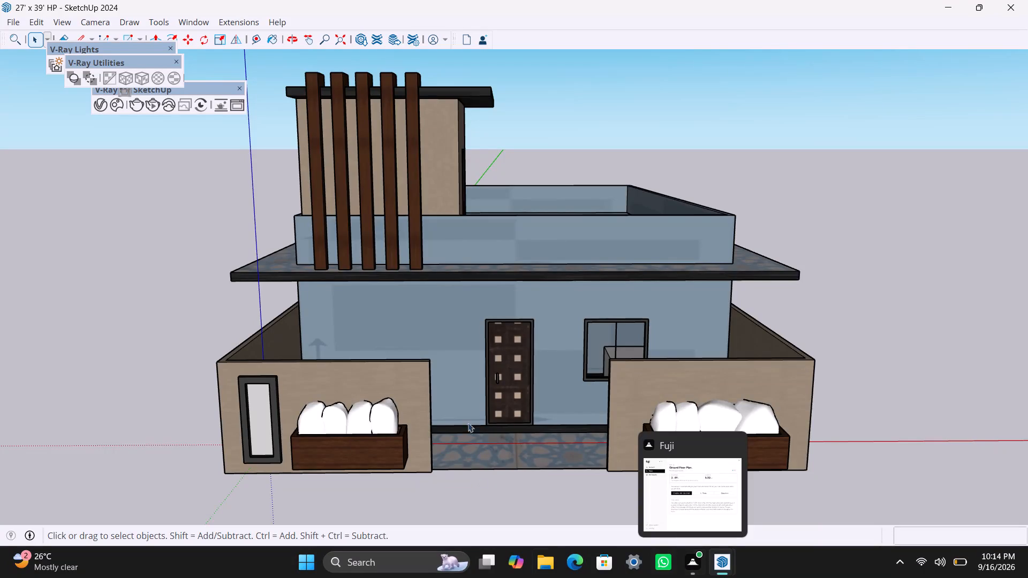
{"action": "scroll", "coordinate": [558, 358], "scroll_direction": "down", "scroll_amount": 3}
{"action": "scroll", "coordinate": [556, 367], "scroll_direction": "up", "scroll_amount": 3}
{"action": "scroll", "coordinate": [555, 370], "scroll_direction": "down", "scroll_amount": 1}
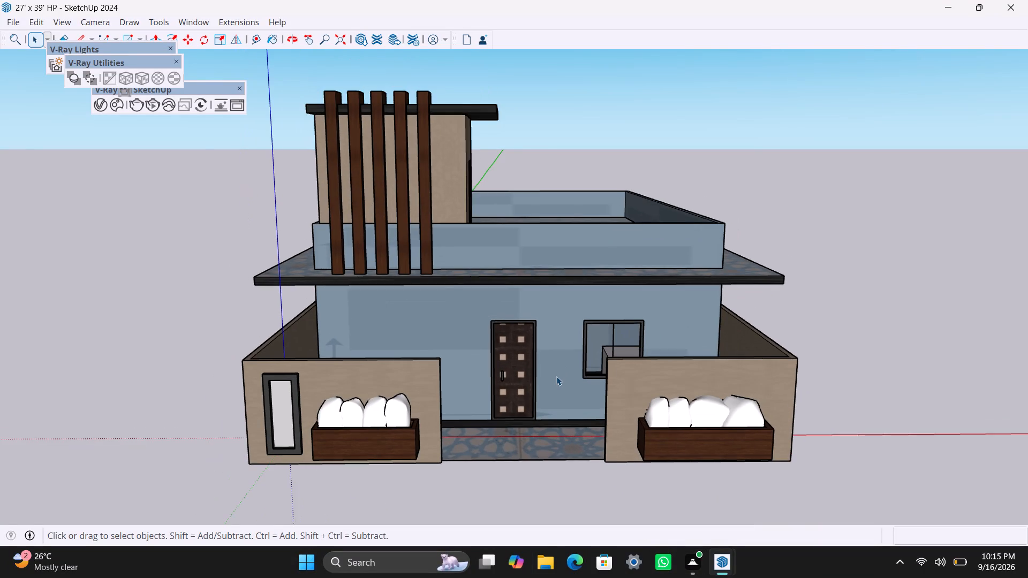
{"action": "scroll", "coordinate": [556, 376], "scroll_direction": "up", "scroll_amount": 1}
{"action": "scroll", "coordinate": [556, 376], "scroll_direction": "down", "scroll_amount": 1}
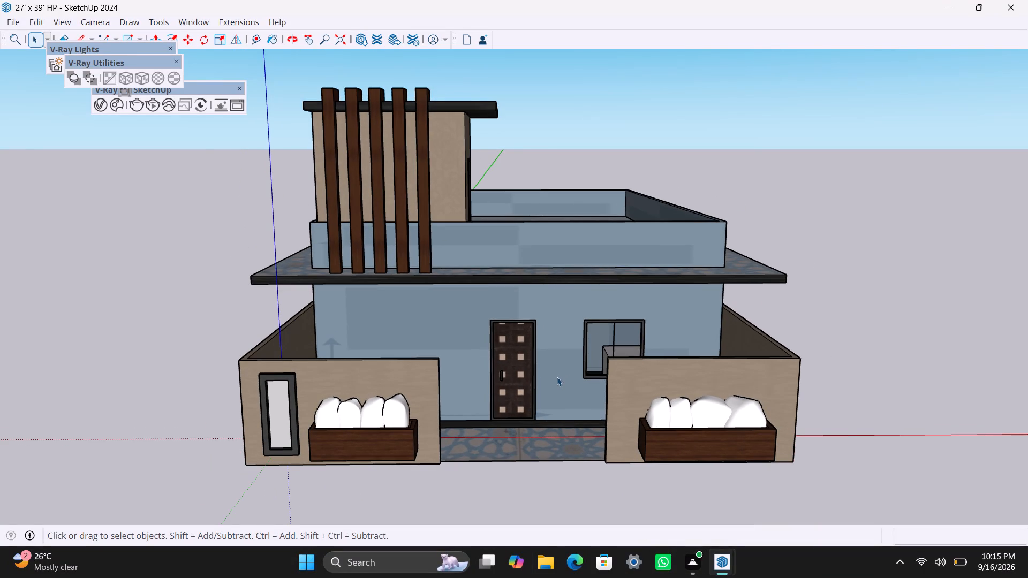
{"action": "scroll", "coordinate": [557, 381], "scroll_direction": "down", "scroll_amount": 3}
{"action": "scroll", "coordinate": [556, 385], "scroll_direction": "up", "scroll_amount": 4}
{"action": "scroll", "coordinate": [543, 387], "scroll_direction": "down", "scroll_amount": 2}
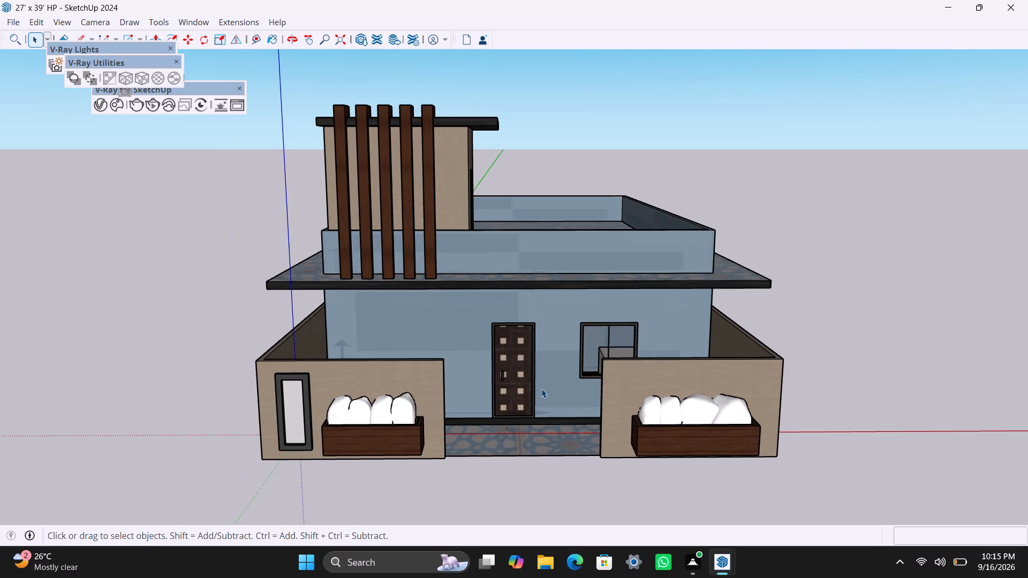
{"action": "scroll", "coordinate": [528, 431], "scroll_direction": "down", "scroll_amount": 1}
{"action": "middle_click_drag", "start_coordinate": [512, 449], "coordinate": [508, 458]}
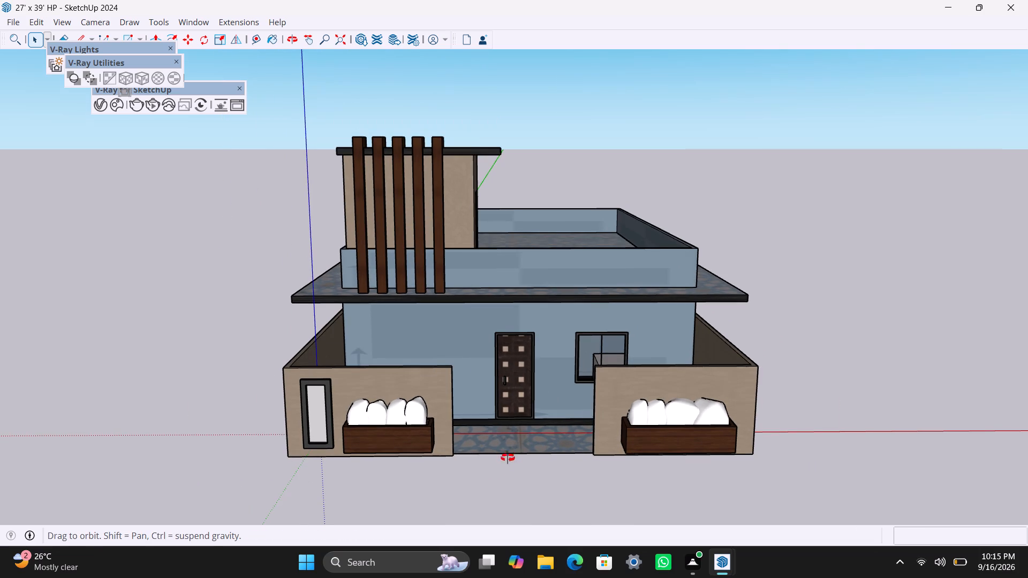
Examine the house front from raised and eye-level views, checking the tiled roof slab, parapet, louvres and boundary walls.
{"action": "middle_click_drag", "start_coordinate": [508, 458], "coordinate": [488, 488]}
{"action": "scroll", "coordinate": [593, 453], "scroll_direction": "up", "scroll_amount": 1}
{"action": "middle_click_drag", "start_coordinate": [492, 461], "coordinate": [509, 439]}
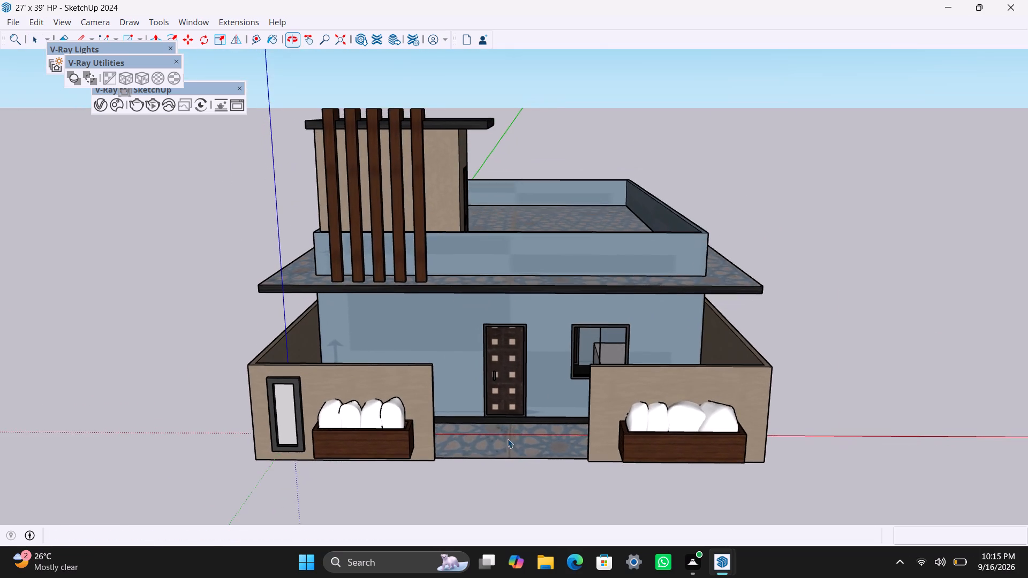
{"action": "scroll", "coordinate": [486, 437], "scroll_direction": "down", "scroll_amount": 3}
{"action": "middle_click_drag", "start_coordinate": [487, 440], "coordinate": [495, 429]}
{"action": "scroll", "coordinate": [488, 442], "scroll_direction": "down", "scroll_amount": 2}
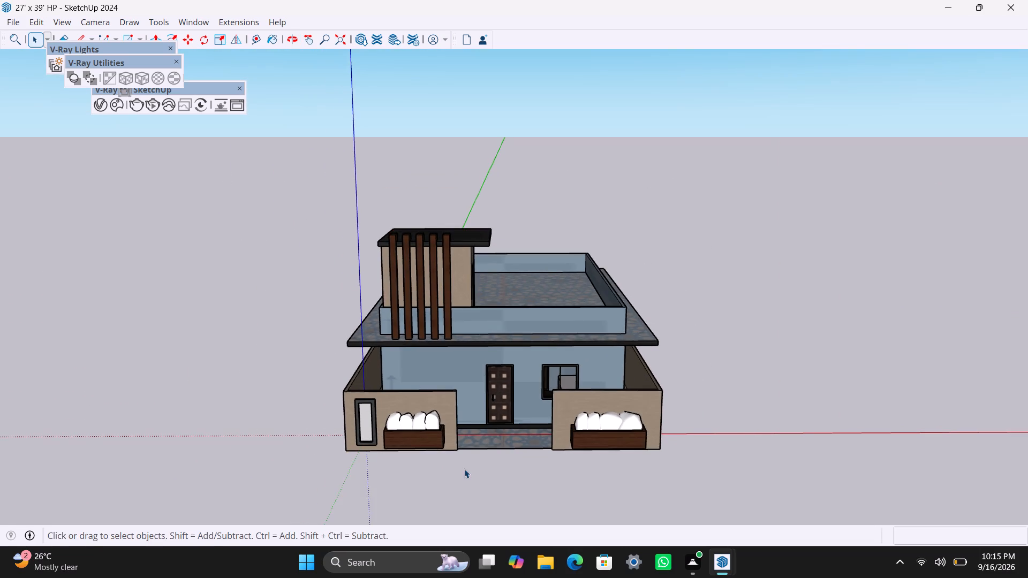
{"action": "middle_click_drag", "start_coordinate": [464, 461], "coordinate": [465, 445]}
{"action": "scroll", "coordinate": [464, 442], "scroll_direction": "down", "scroll_amount": 1}
{"action": "middle_click_drag", "start_coordinate": [474, 432], "coordinate": [484, 482]}
{"action": "scroll", "coordinate": [483, 464], "scroll_direction": "up", "scroll_amount": 2}
{"action": "middle_click_drag", "start_coordinate": [483, 464], "coordinate": [483, 461]}
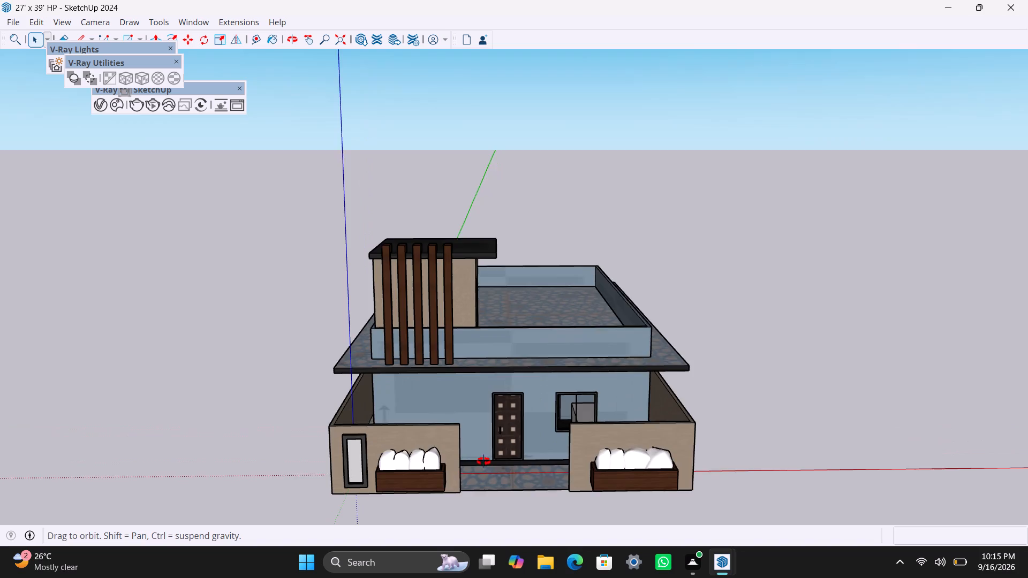
{"action": "middle_click_drag", "start_coordinate": [483, 461], "coordinate": [485, 391]}
{"action": "scroll", "coordinate": [490, 412], "scroll_direction": "up", "scroll_amount": 2}
{"action": "middle_click_drag", "start_coordinate": [520, 420], "coordinate": [512, 453], "text": "shift"}
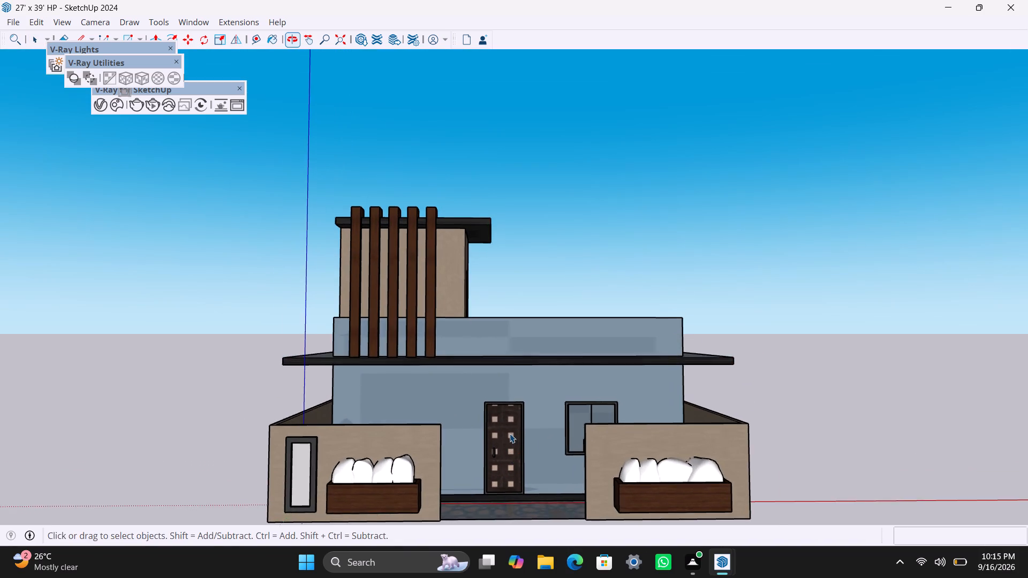
Examine the entrance door, front window, blue facade wall and planters of the front elevation up close.
{"action": "scroll", "coordinate": [510, 433], "scroll_direction": "up", "scroll_amount": 1}
{"action": "middle_click_drag", "start_coordinate": [510, 433], "coordinate": [505, 422]}
{"action": "scroll", "coordinate": [504, 469], "scroll_direction": "up", "scroll_amount": 4}
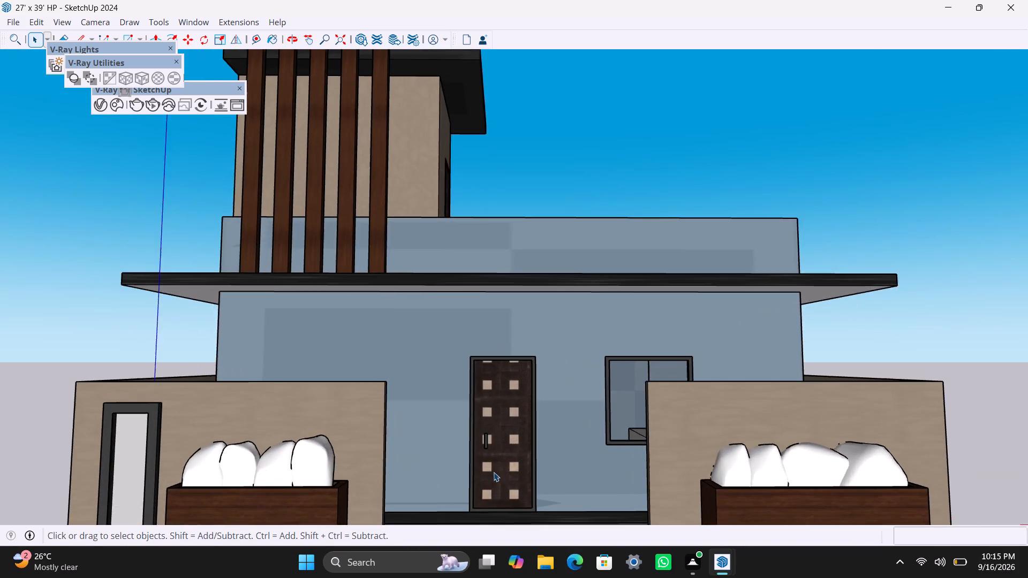
{"action": "scroll", "coordinate": [494, 472], "scroll_direction": "up", "scroll_amount": 5}
{"action": "scroll", "coordinate": [483, 423], "scroll_direction": "down", "scroll_amount": 5}
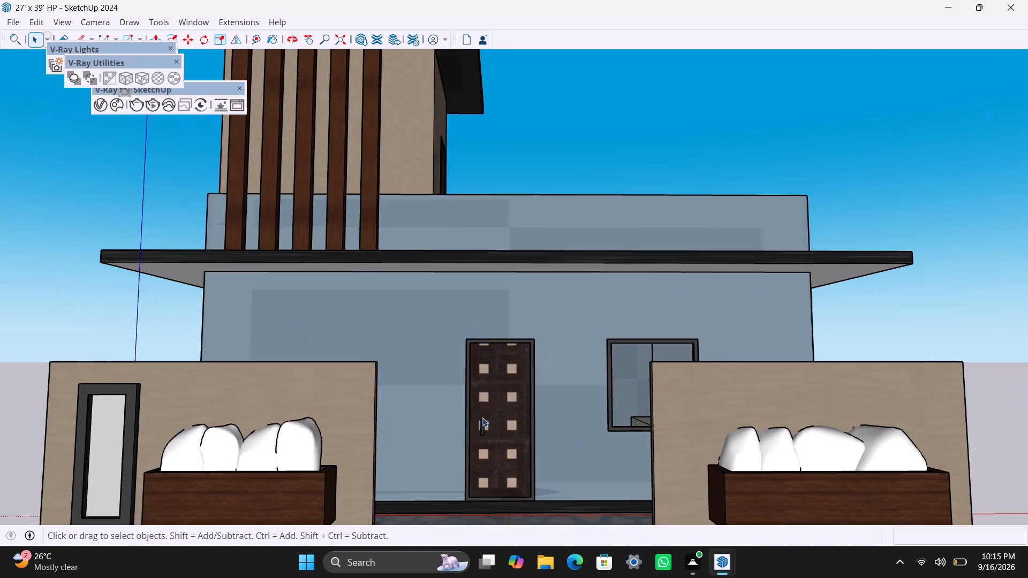
{"action": "scroll", "coordinate": [482, 418], "scroll_direction": "up", "scroll_amount": 6}
{"action": "scroll", "coordinate": [482, 418], "scroll_direction": "down", "scroll_amount": 7}
{"action": "middle_click_drag", "start_coordinate": [501, 415], "coordinate": [510, 442]}
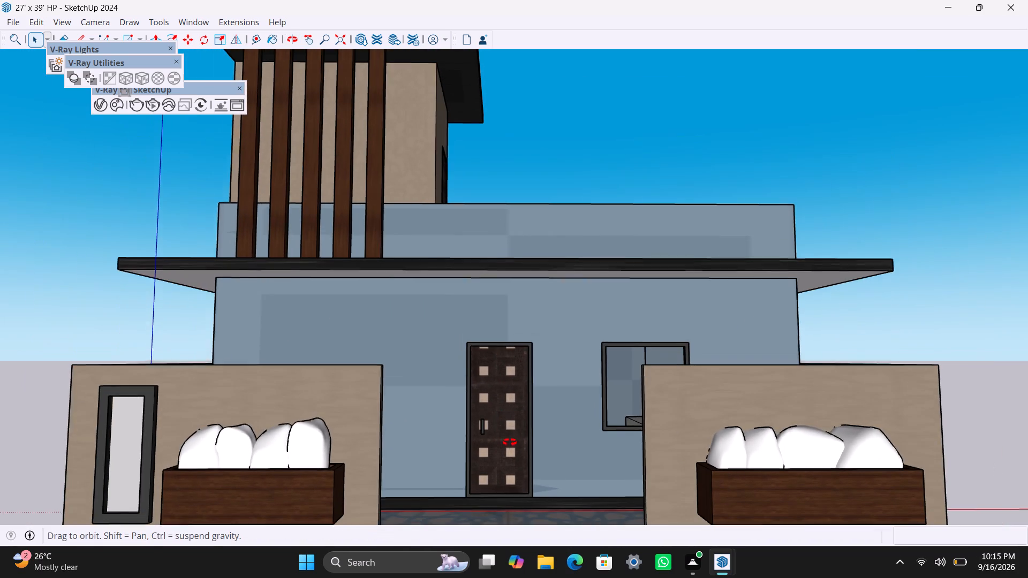
{"action": "middle_click_drag", "start_coordinate": [510, 442], "coordinate": [510, 443]}
{"action": "scroll", "coordinate": [510, 443], "scroll_direction": "down", "scroll_amount": 2}
{"action": "scroll", "coordinate": [508, 434], "scroll_direction": "up", "scroll_amount": 5}
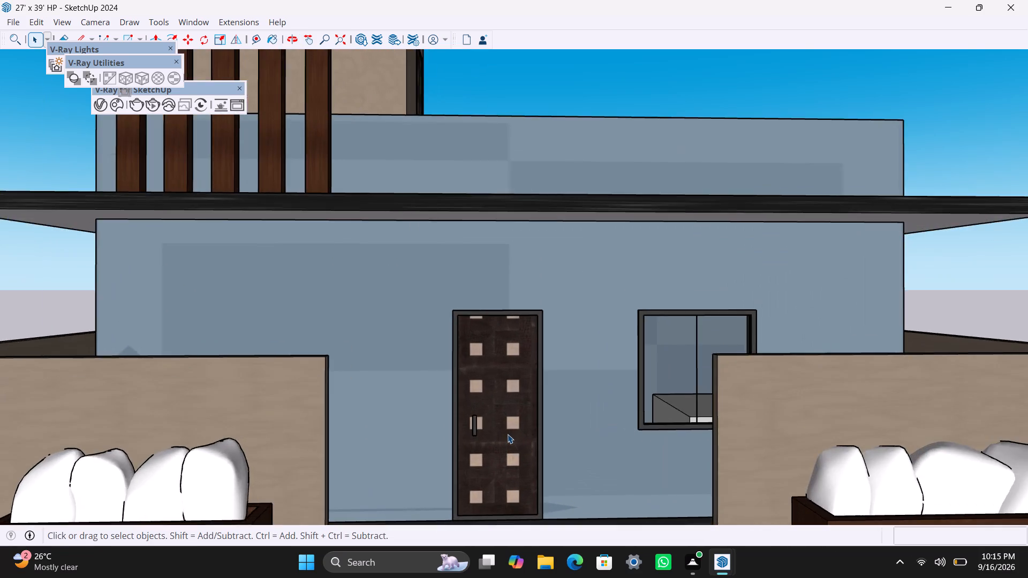
{"action": "scroll", "coordinate": [508, 434], "scroll_direction": "down", "scroll_amount": 8}
{"action": "middle_click_drag", "start_coordinate": [500, 431], "coordinate": [500, 417], "text": "shift"}
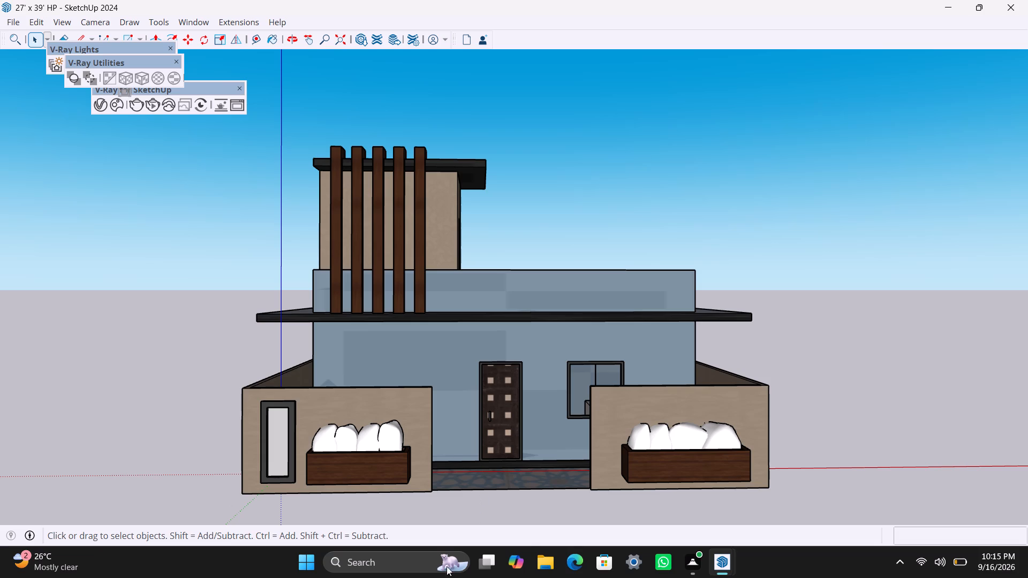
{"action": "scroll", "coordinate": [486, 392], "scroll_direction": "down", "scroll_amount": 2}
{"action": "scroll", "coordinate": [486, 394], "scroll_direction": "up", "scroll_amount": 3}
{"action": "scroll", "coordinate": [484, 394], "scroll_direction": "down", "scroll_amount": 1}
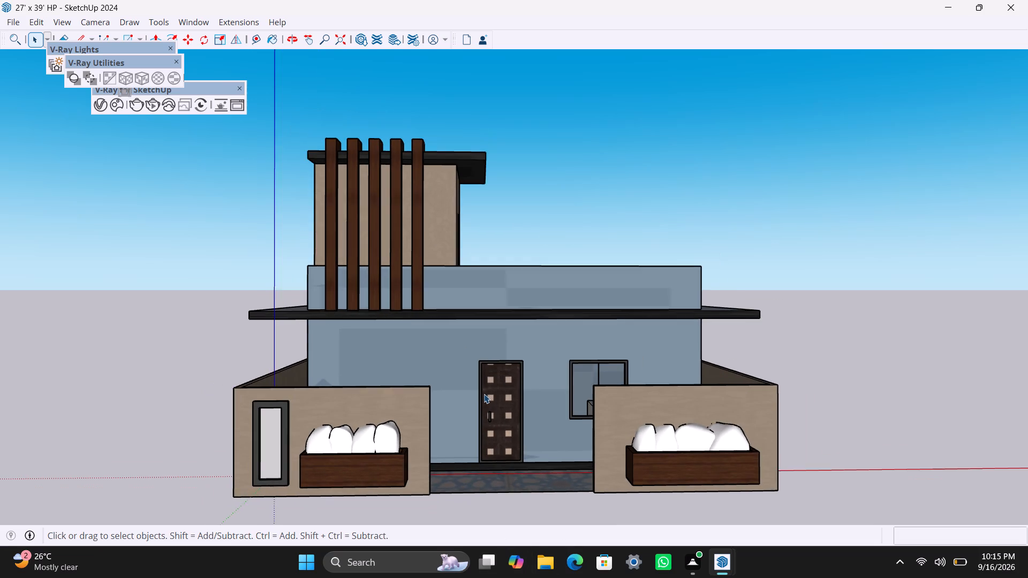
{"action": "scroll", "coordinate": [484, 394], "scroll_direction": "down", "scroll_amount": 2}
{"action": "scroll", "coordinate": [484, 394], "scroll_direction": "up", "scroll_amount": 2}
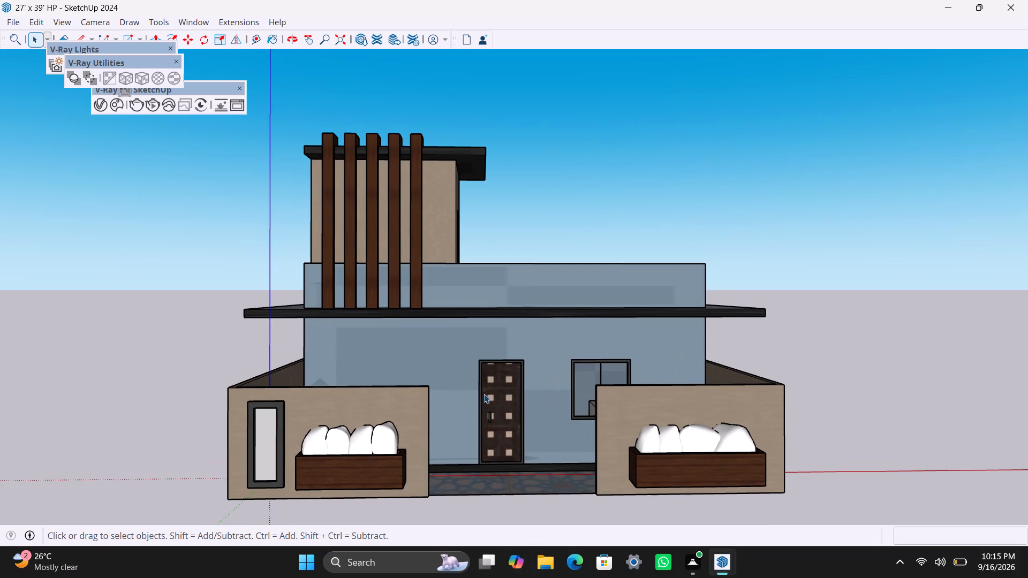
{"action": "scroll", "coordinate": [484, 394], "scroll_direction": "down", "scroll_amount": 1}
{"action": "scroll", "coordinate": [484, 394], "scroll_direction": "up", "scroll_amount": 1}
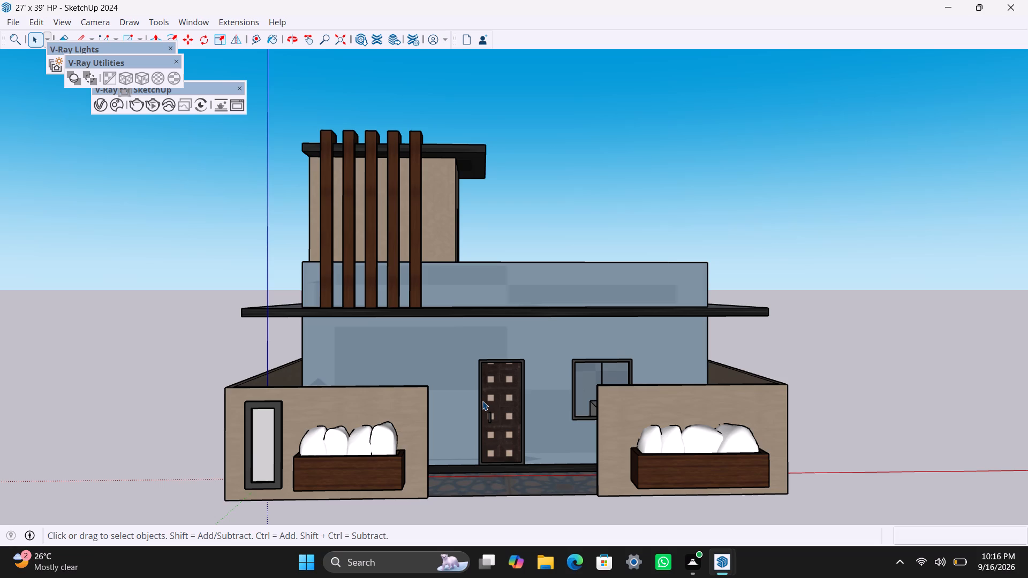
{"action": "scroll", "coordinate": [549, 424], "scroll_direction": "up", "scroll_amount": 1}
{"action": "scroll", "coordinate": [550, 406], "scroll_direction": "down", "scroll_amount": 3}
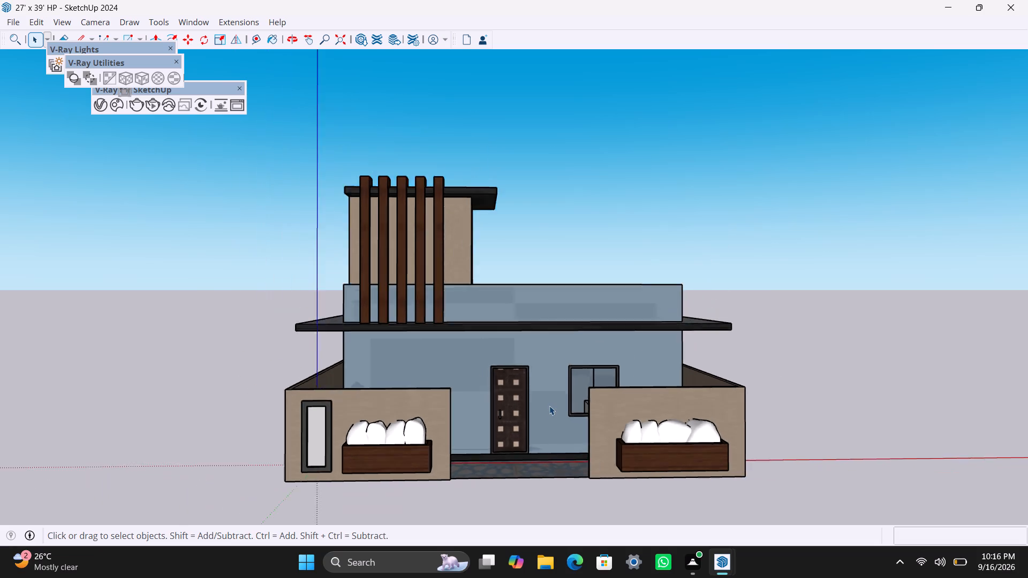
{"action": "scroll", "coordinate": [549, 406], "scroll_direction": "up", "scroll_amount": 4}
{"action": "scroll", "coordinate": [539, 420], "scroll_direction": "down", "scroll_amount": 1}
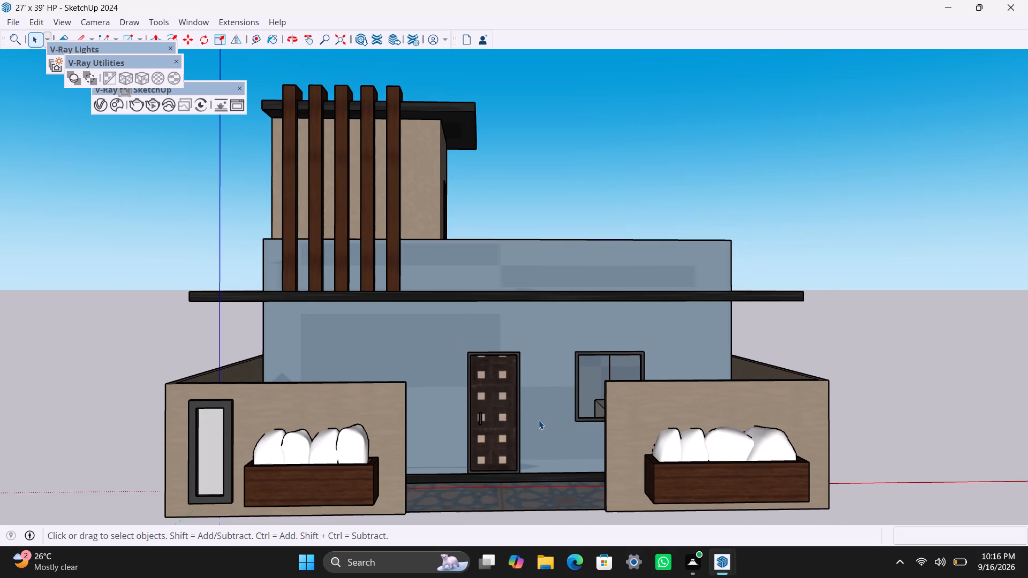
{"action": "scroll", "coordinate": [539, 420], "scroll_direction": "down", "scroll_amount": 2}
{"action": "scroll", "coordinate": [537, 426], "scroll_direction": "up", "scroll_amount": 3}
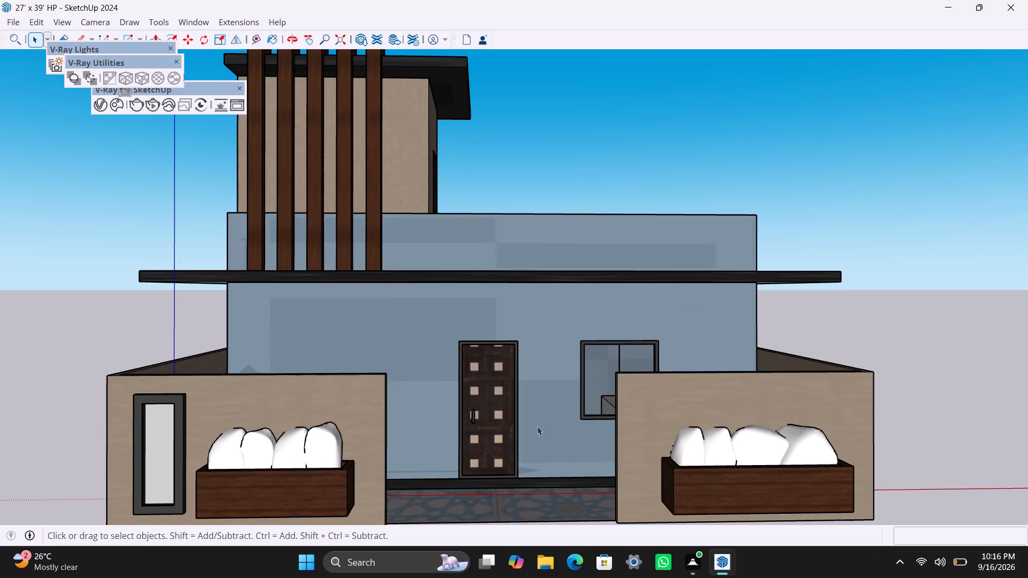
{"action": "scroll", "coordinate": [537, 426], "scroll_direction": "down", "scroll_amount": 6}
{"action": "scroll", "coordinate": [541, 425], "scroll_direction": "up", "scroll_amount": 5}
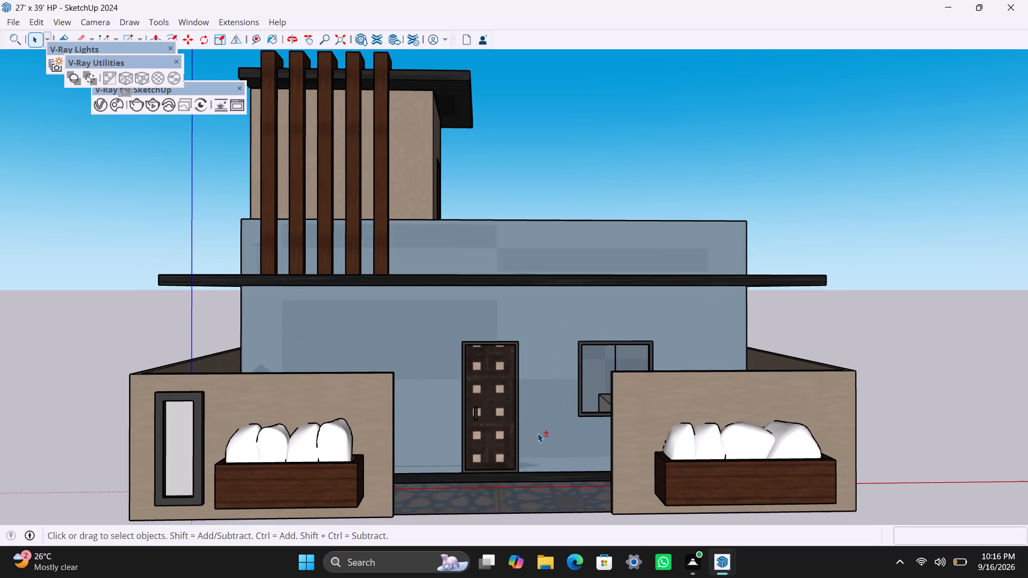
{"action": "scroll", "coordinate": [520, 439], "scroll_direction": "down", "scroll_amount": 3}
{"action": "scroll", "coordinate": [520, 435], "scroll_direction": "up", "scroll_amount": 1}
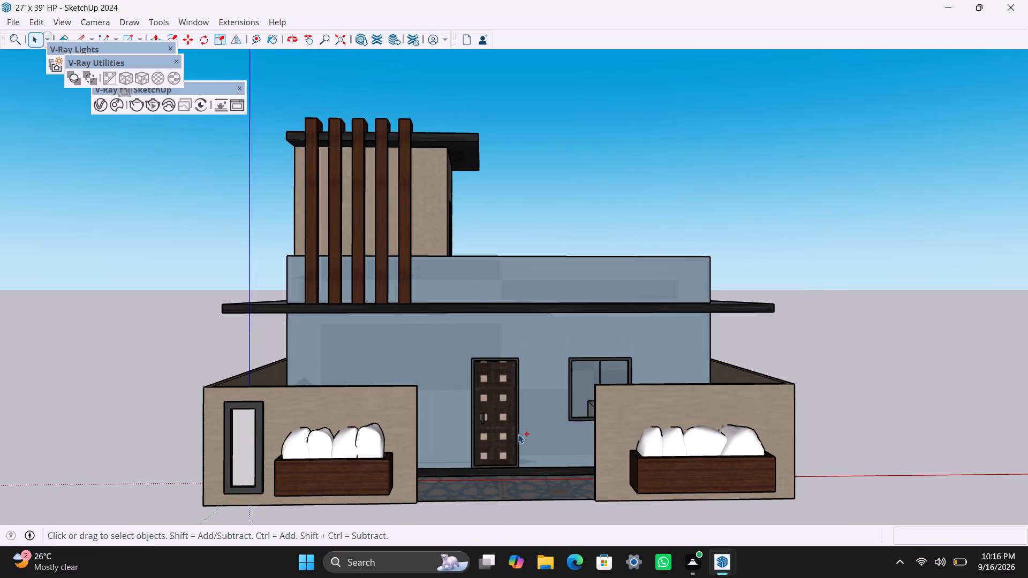
Save the house model.
{"action": "key", "text": "ctrl+s"}
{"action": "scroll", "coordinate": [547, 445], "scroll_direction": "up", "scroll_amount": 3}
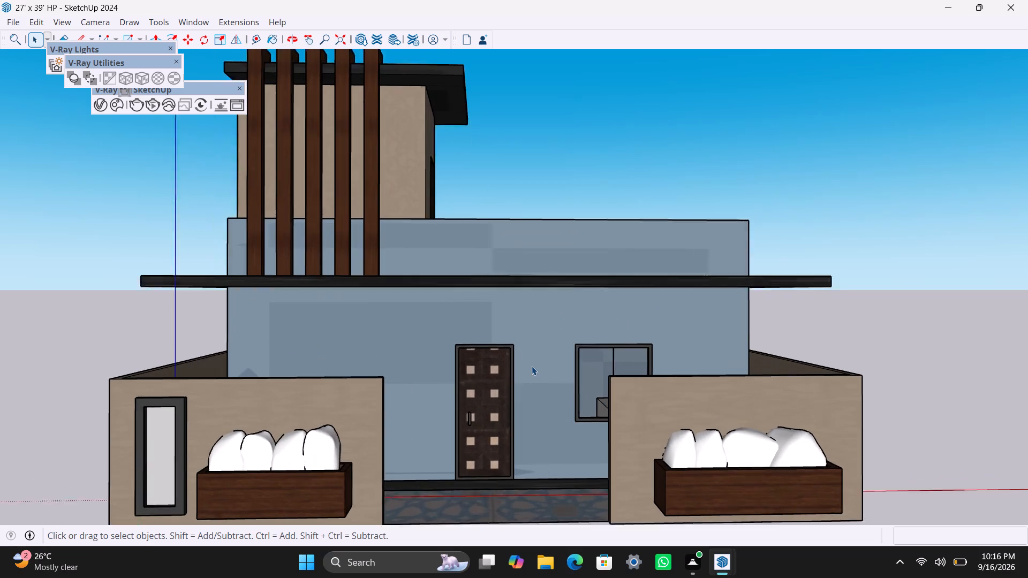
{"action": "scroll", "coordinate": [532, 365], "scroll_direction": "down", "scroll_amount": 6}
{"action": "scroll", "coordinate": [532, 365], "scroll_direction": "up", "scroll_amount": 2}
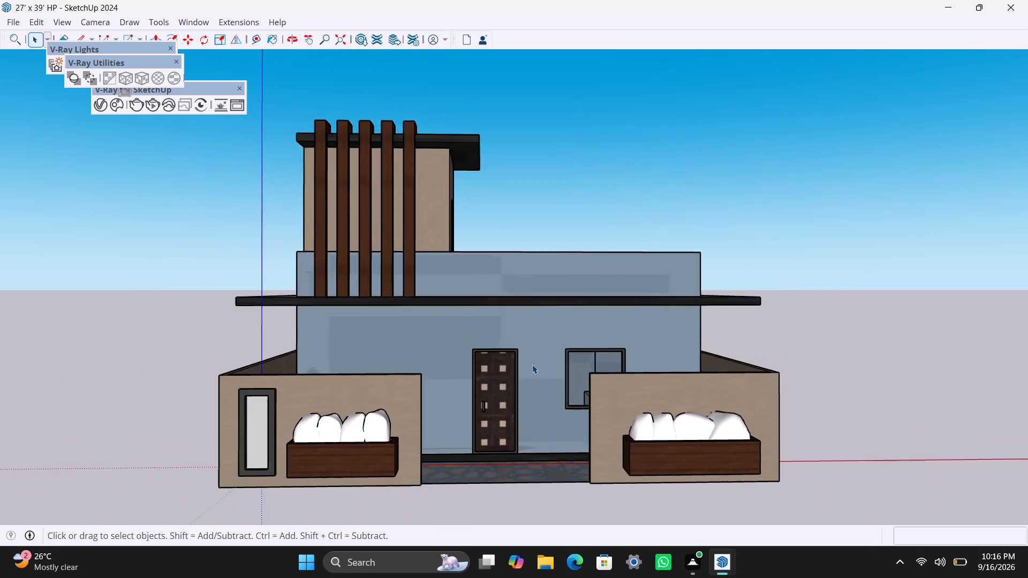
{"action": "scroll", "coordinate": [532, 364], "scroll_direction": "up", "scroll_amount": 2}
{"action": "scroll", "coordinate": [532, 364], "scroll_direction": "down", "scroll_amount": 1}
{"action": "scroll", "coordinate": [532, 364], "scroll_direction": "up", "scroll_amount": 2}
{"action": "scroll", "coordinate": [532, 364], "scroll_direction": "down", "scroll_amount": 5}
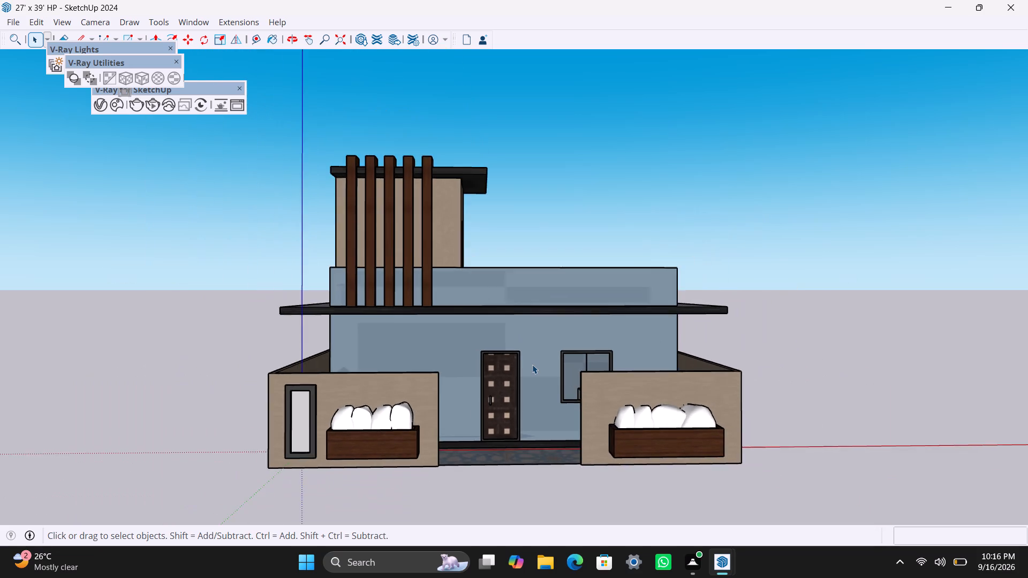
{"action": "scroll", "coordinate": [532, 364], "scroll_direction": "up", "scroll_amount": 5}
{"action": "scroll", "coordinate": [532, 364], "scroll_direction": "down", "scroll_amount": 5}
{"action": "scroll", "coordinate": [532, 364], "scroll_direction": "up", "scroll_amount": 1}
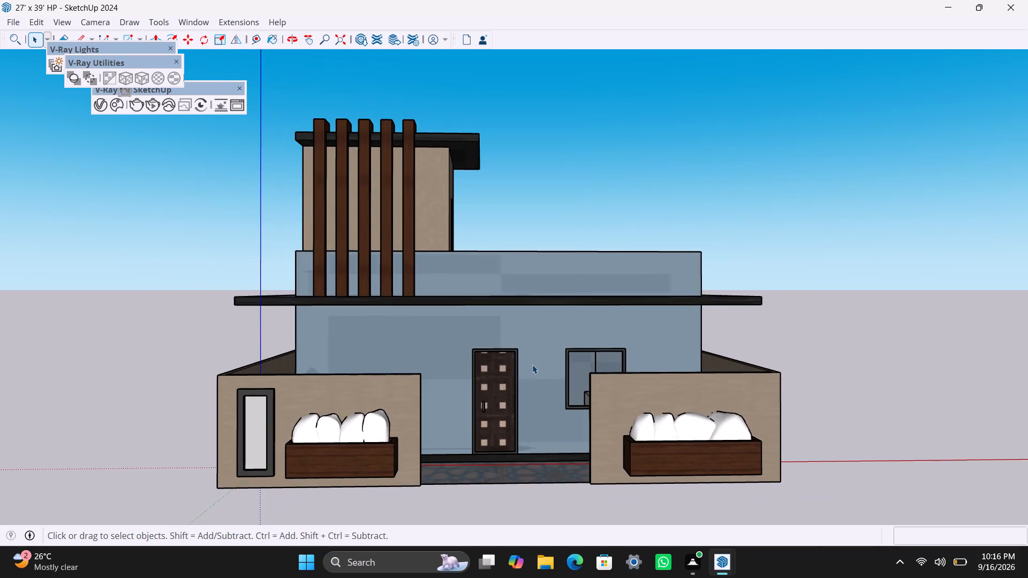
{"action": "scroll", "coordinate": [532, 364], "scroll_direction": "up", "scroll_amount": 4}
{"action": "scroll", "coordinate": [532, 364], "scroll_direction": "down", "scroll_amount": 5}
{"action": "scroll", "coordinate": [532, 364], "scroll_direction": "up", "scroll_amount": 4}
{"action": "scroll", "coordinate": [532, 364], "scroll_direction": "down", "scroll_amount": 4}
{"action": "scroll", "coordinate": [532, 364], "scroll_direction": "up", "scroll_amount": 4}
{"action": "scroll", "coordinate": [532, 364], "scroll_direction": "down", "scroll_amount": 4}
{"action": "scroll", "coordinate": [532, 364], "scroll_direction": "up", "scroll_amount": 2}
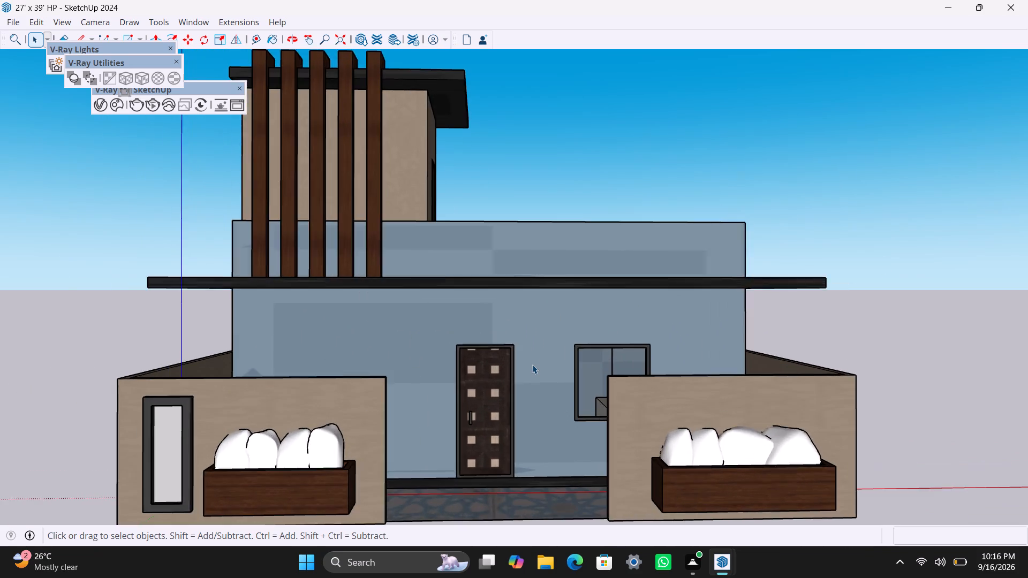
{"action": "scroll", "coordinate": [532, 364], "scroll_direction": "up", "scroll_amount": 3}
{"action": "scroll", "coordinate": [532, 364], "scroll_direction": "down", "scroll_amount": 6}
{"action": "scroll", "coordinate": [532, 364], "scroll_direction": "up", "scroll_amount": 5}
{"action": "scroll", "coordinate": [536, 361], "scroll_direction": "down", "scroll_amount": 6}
Examine the tiled roof terrace and slab overhang from above, and the front elevation at eye level.
{"action": "middle_click_drag", "start_coordinate": [567, 341], "coordinate": [570, 425]}
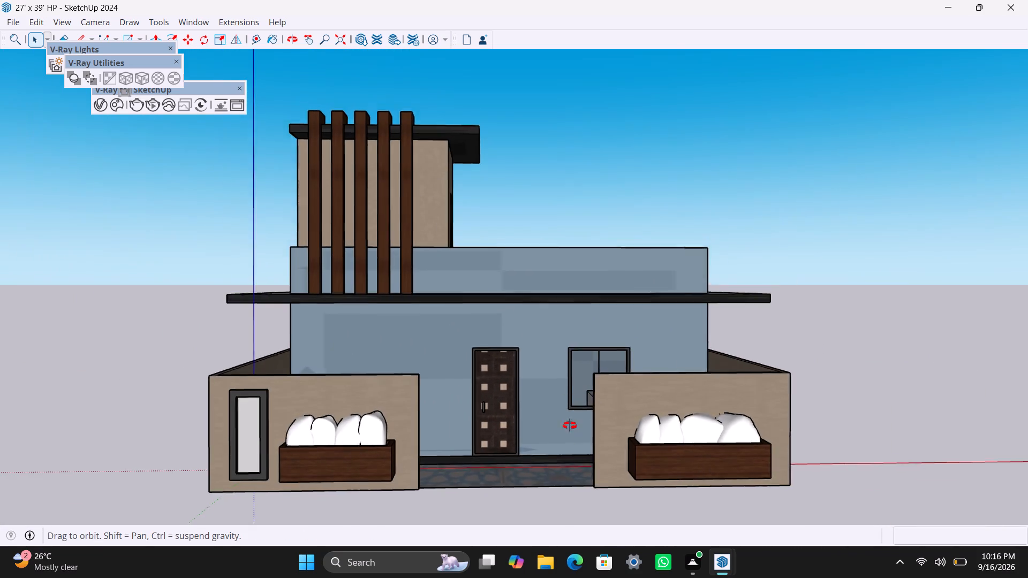
{"action": "middle_click_drag", "start_coordinate": [570, 425], "coordinate": [571, 439]}
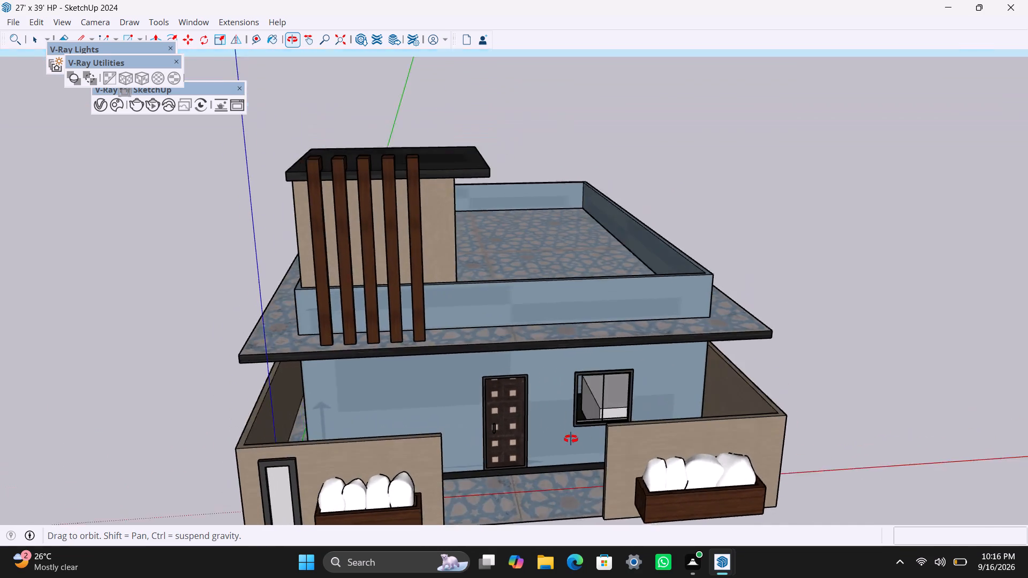
{"action": "middle_click_drag", "start_coordinate": [571, 439], "coordinate": [568, 439]}
{"action": "scroll", "coordinate": [567, 441], "scroll_direction": "up", "scroll_amount": 3}
{"action": "scroll", "coordinate": [542, 453], "scroll_direction": "down", "scroll_amount": 4}
{"action": "middle_click_drag", "start_coordinate": [530, 438], "coordinate": [507, 345]}
{"action": "scroll", "coordinate": [505, 351], "scroll_direction": "down", "scroll_amount": 2}
{"action": "scroll", "coordinate": [491, 381], "scroll_direction": "up", "scroll_amount": 4}
{"action": "key", "text": "space"}
{"action": "scroll", "coordinate": [488, 381], "scroll_direction": "down", "scroll_amount": 2}
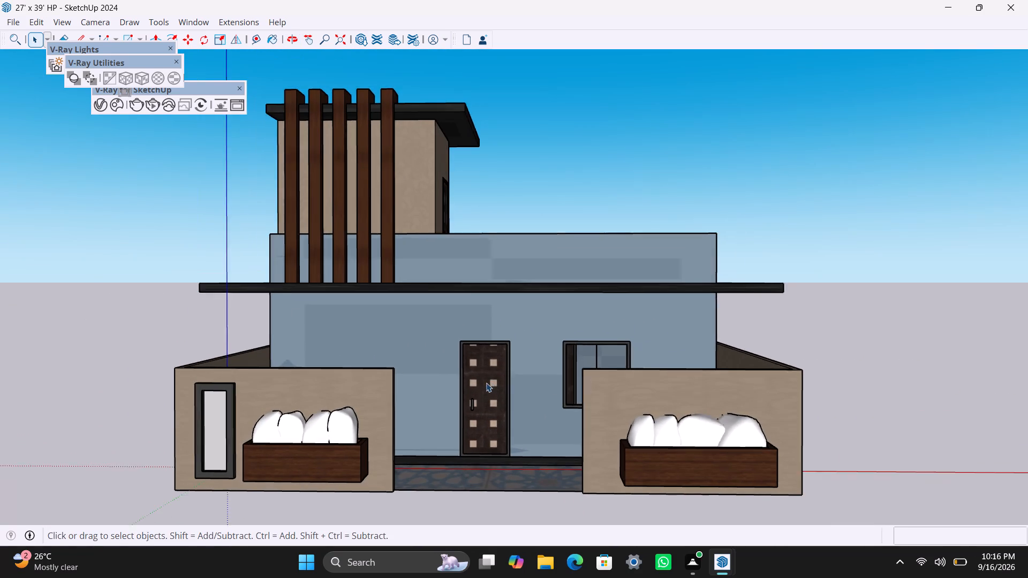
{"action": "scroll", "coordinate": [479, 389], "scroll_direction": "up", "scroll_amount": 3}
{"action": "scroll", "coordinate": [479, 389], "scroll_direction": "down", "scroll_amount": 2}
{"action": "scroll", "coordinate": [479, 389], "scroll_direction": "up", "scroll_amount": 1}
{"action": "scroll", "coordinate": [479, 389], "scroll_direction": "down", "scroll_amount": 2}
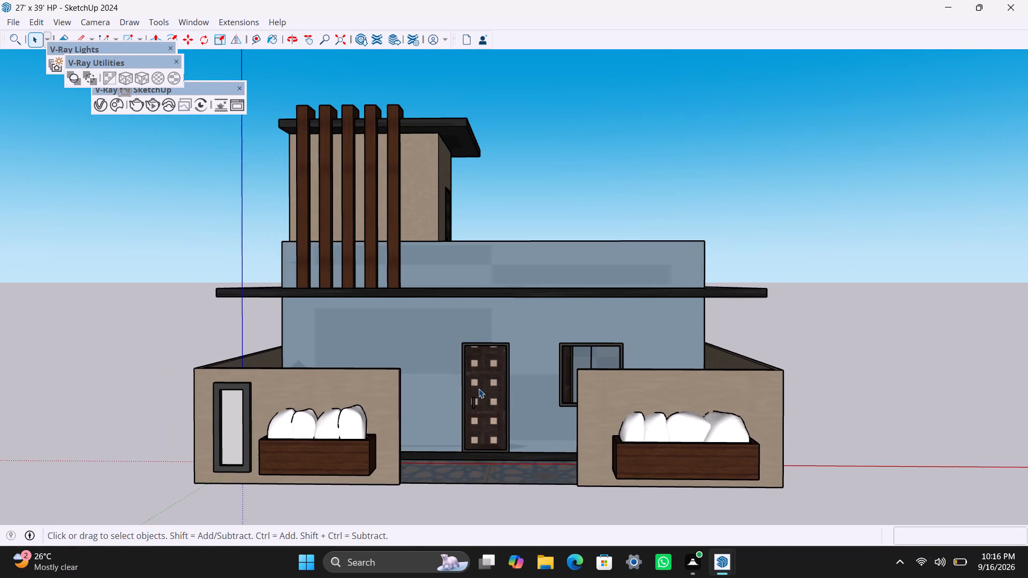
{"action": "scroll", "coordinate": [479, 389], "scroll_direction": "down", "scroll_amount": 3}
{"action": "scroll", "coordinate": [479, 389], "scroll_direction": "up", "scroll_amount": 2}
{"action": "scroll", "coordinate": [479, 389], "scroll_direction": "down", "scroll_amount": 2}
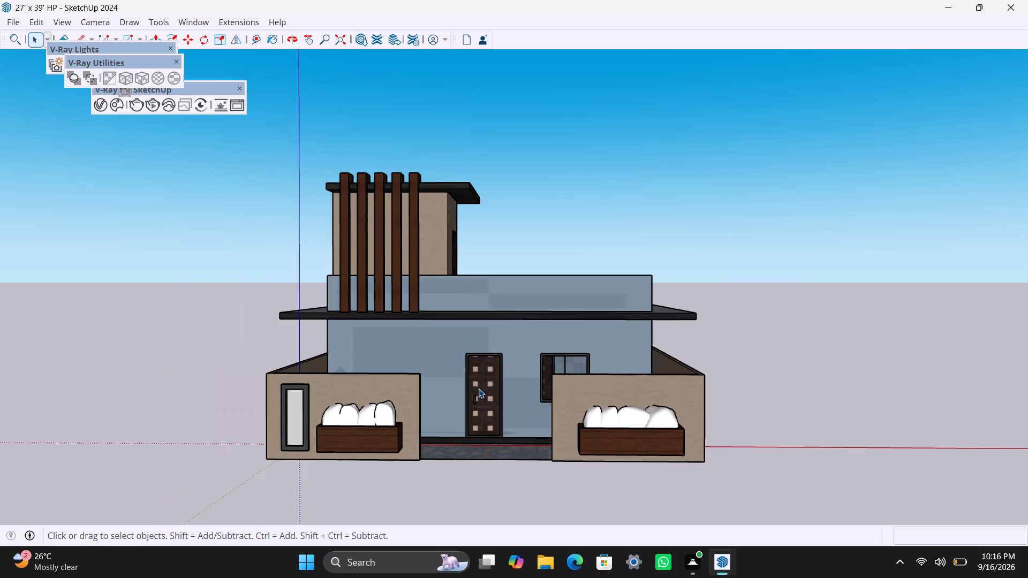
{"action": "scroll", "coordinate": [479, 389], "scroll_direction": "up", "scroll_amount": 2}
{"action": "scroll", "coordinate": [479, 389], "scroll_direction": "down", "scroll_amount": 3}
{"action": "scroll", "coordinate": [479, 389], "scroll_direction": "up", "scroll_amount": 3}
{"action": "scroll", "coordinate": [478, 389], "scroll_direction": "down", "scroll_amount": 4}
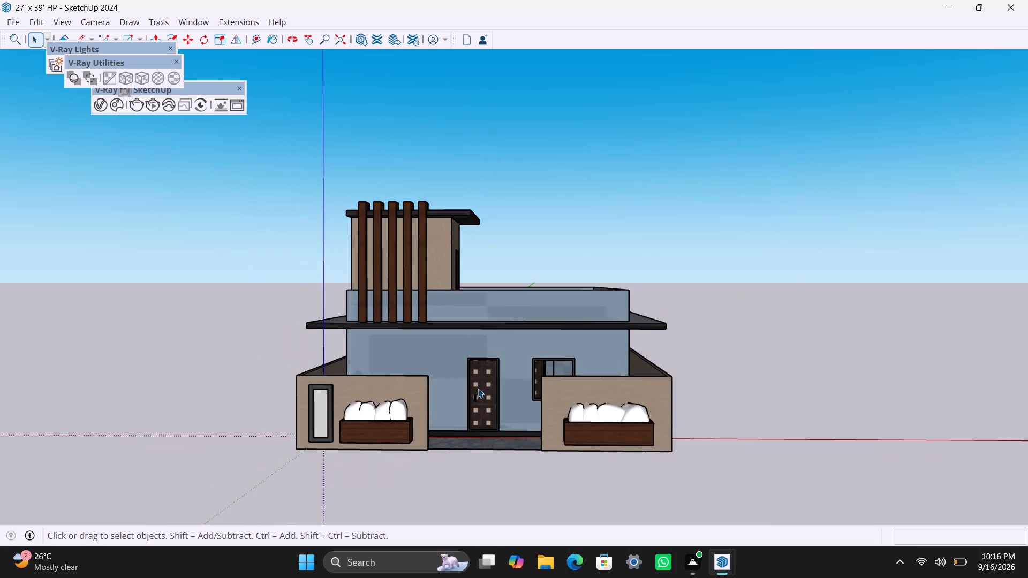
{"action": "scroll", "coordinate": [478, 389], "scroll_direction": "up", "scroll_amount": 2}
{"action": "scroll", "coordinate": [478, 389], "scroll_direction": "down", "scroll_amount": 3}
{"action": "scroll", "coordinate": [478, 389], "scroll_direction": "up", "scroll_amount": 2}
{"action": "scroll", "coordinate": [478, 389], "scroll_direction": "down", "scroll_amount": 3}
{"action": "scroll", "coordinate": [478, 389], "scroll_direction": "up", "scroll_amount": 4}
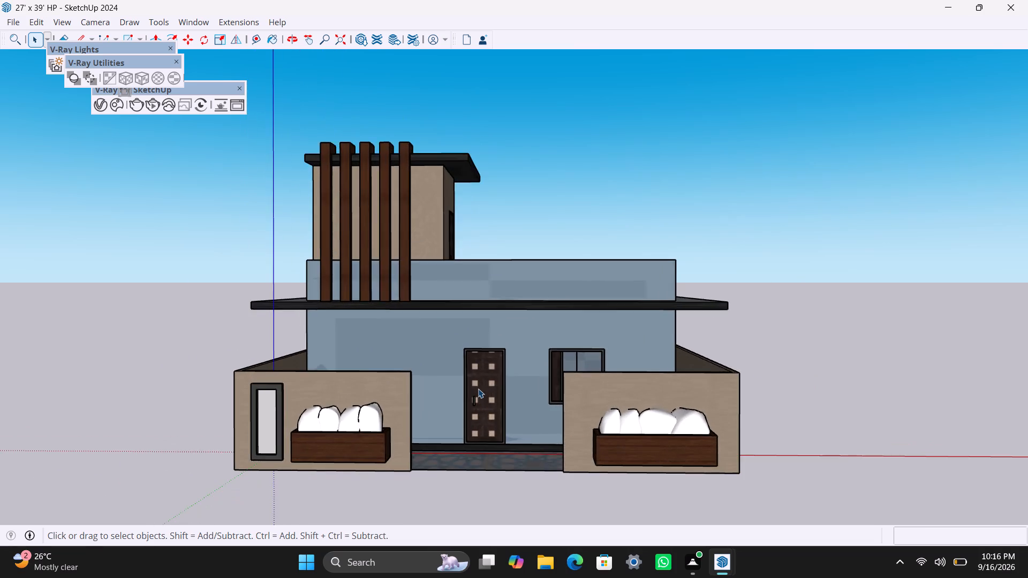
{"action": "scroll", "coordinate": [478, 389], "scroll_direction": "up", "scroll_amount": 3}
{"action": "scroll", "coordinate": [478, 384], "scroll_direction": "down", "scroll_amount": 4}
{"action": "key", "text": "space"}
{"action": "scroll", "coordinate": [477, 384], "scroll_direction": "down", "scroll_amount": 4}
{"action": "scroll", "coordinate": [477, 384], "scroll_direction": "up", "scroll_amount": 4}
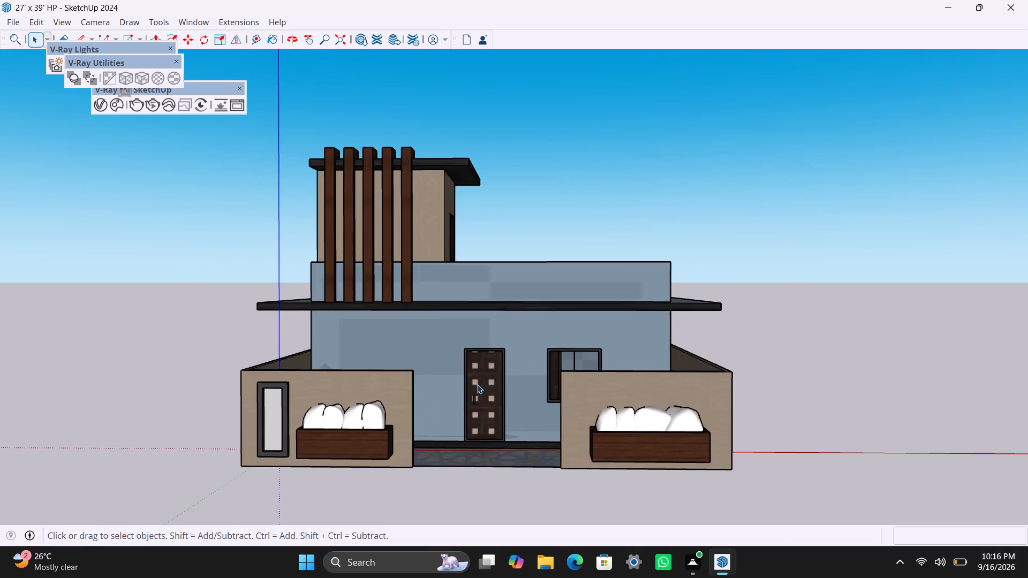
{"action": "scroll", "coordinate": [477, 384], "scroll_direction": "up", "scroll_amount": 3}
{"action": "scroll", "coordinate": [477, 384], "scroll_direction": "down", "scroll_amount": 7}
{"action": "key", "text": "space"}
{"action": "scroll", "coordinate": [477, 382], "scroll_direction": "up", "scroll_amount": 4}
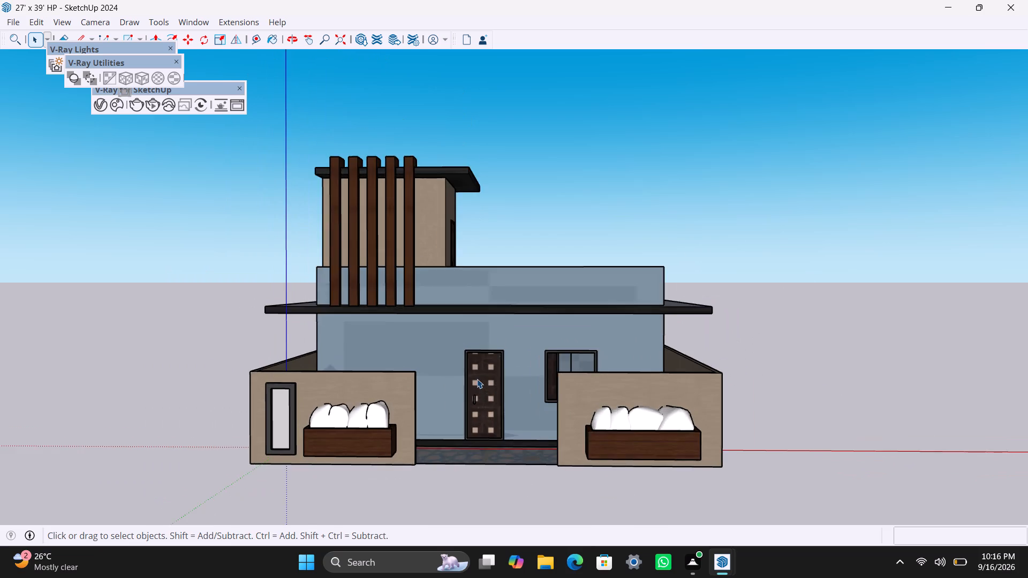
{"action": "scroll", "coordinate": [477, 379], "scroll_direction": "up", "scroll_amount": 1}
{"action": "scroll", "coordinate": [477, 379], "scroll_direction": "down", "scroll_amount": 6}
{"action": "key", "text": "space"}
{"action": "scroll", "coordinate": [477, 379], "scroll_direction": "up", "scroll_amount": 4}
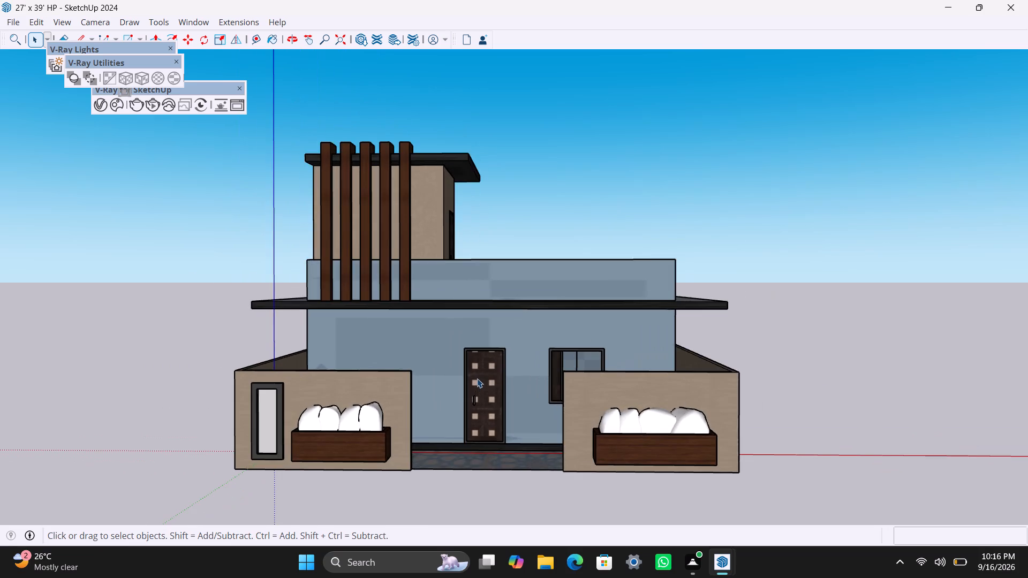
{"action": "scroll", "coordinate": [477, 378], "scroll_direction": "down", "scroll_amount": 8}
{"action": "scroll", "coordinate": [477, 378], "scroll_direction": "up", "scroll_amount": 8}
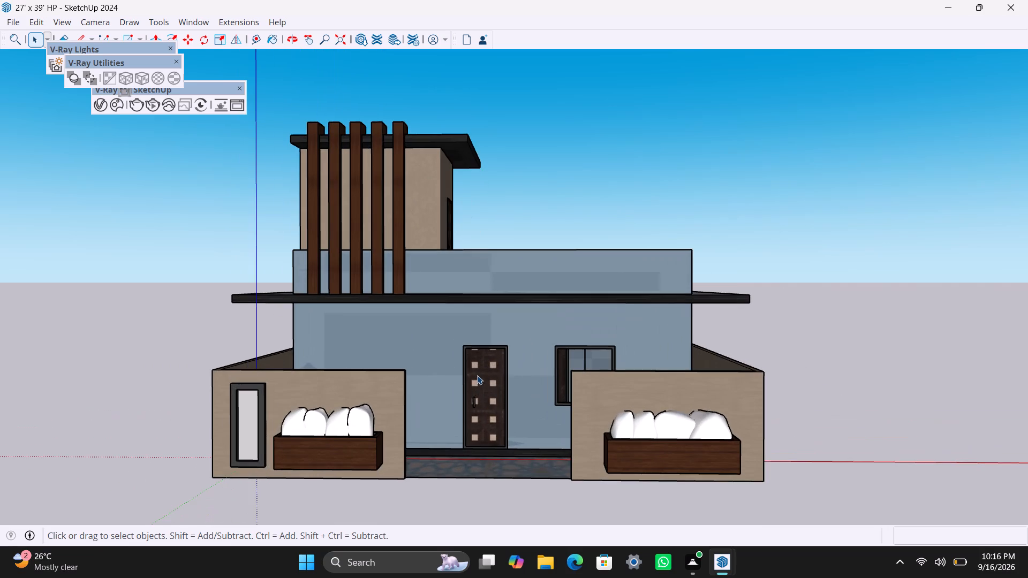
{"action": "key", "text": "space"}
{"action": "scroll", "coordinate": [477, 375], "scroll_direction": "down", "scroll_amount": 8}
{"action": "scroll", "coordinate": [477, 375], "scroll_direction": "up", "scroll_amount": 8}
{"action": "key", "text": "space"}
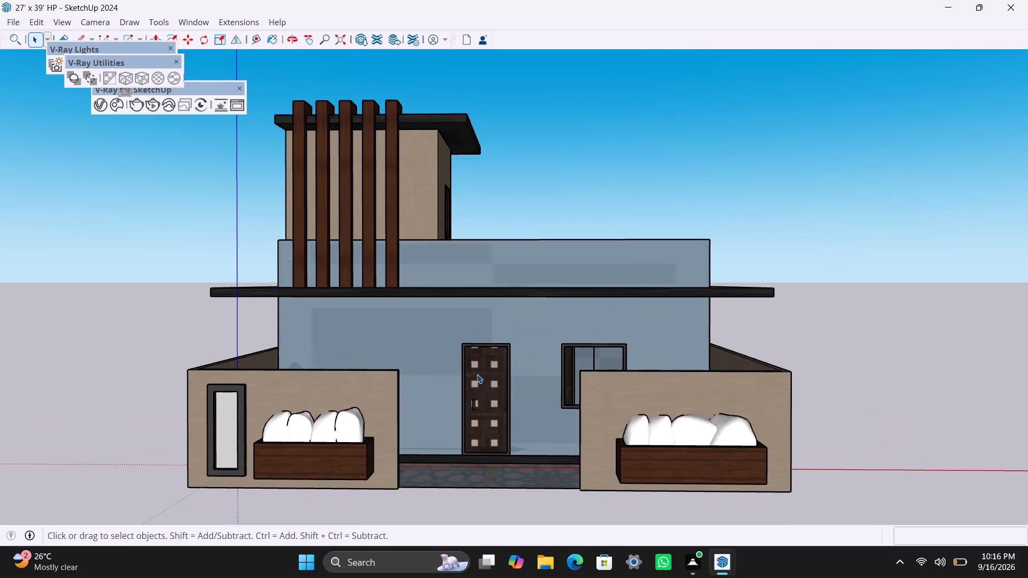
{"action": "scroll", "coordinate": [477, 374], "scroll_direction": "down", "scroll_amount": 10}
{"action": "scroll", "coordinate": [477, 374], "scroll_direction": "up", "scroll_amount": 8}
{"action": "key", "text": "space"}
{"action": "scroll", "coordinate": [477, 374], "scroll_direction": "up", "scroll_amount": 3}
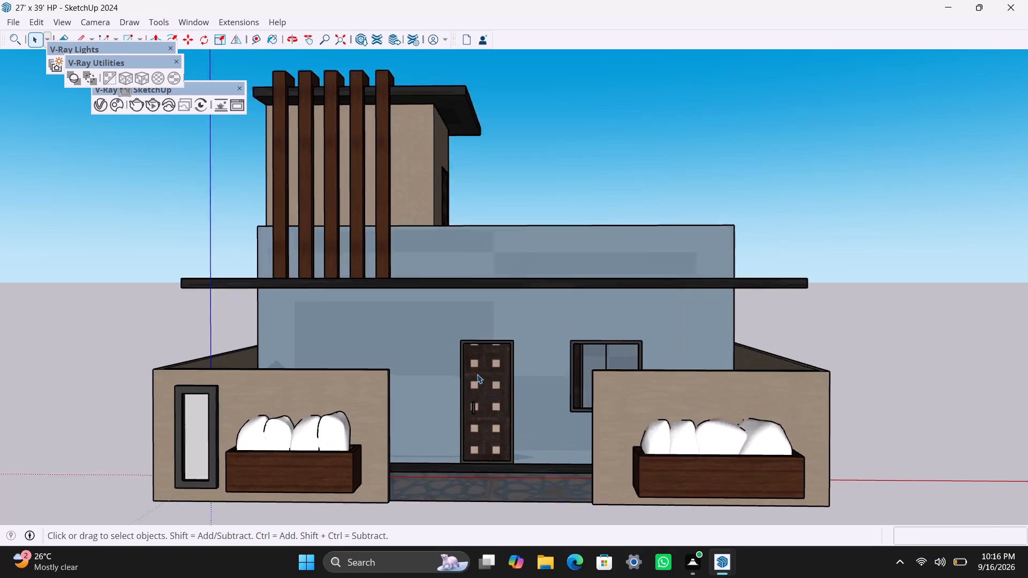
Examine the front elevation as a whole and the entrance door and front window up close.
{"action": "scroll", "coordinate": [477, 374], "scroll_direction": "up", "scroll_amount": 2}
{"action": "scroll", "coordinate": [477, 373], "scroll_direction": "down", "scroll_amount": 11}
{"action": "scroll", "coordinate": [477, 372], "scroll_direction": "up", "scroll_amount": 8}
{"action": "key", "text": "space"}
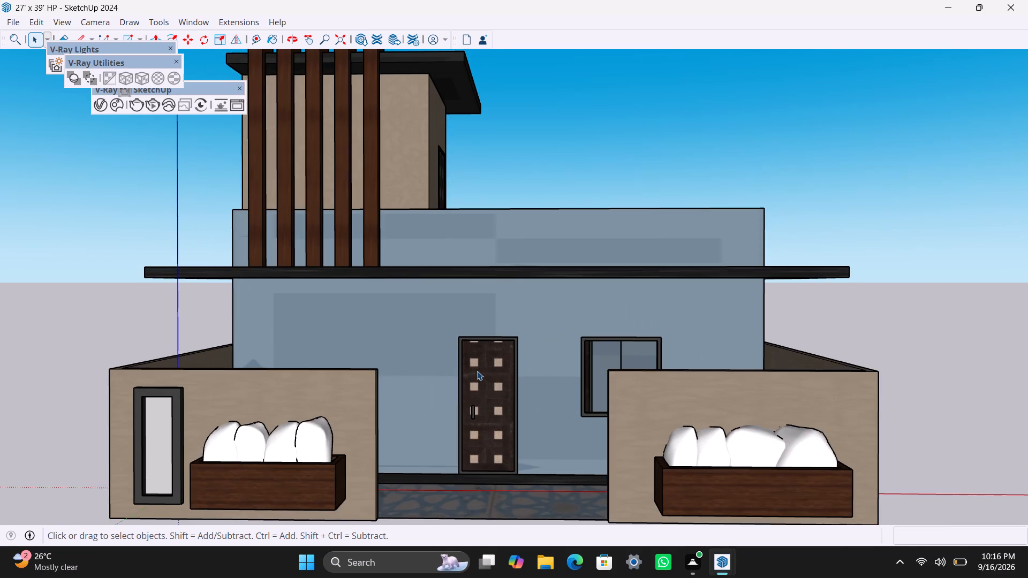
{"action": "scroll", "coordinate": [477, 371], "scroll_direction": "down", "scroll_amount": 8}
{"action": "scroll", "coordinate": [477, 371], "scroll_direction": "up", "scroll_amount": 9}
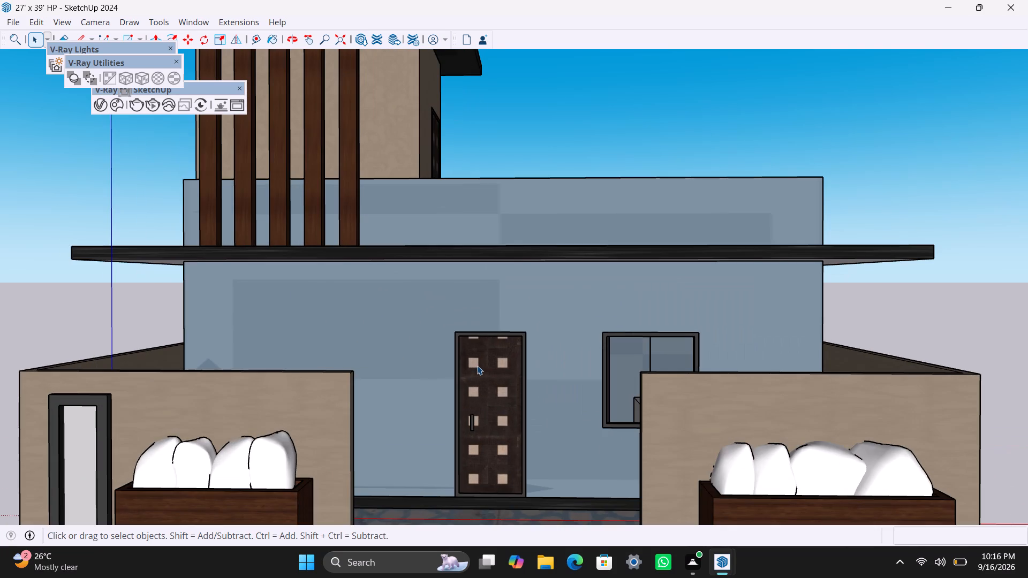
{"action": "key", "text": "space"}
{"action": "key", "text": "space"}
{"action": "scroll", "coordinate": [477, 364], "scroll_direction": "down", "scroll_amount": 11}
{"action": "scroll", "coordinate": [477, 364], "scroll_direction": "up", "scroll_amount": 5}
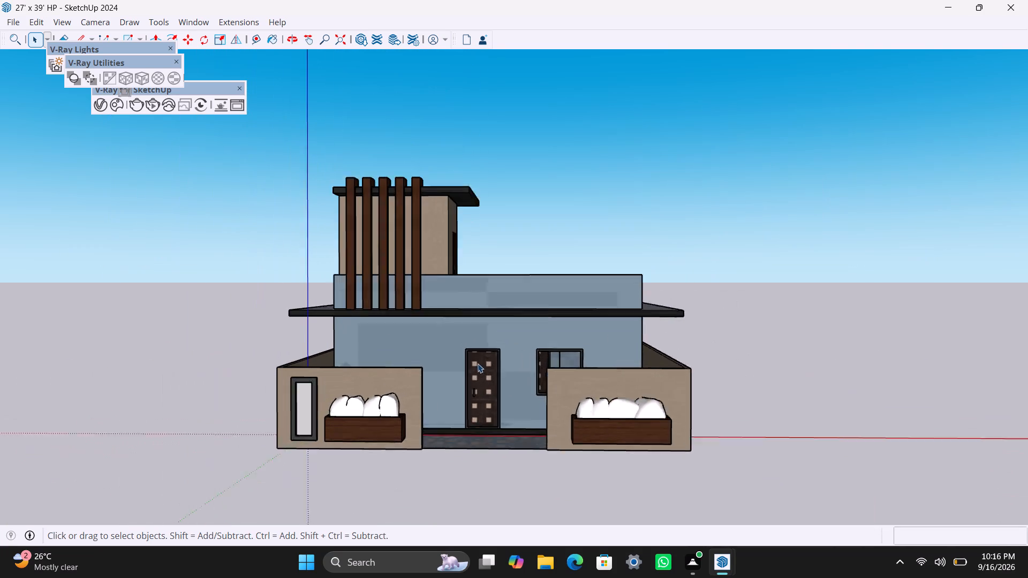
{"action": "scroll", "coordinate": [478, 358], "scroll_direction": "up", "scroll_amount": 13}
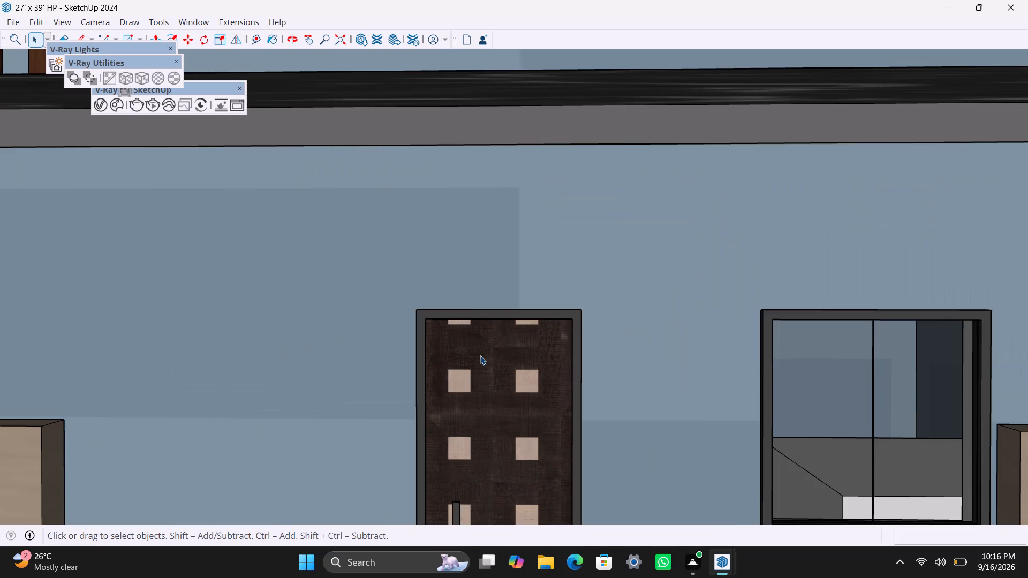
{"action": "scroll", "coordinate": [480, 355], "scroll_direction": "down", "scroll_amount": 15}
{"action": "key", "text": "space"}
{"action": "scroll", "coordinate": [481, 354], "scroll_direction": "down", "scroll_amount": 5}
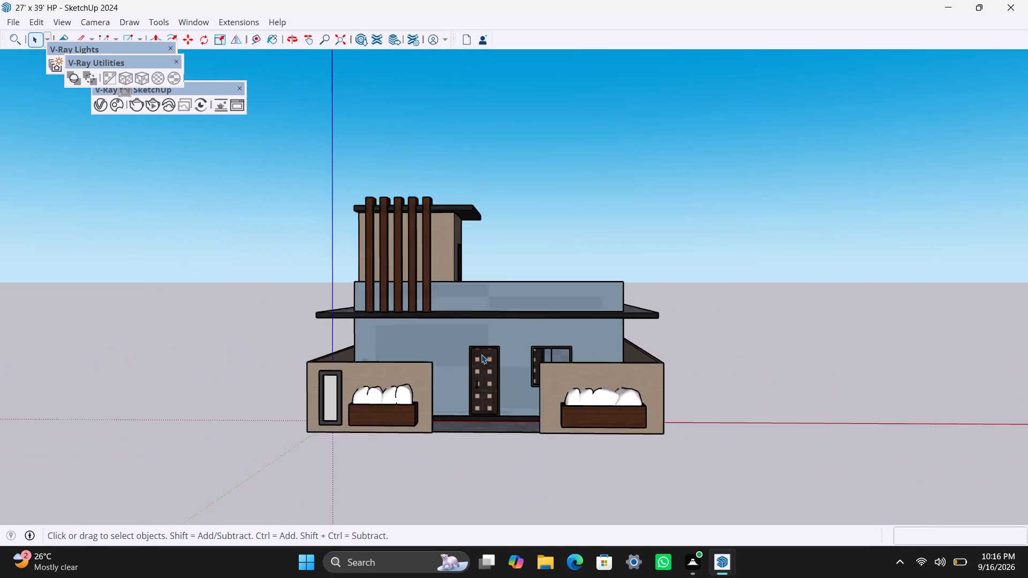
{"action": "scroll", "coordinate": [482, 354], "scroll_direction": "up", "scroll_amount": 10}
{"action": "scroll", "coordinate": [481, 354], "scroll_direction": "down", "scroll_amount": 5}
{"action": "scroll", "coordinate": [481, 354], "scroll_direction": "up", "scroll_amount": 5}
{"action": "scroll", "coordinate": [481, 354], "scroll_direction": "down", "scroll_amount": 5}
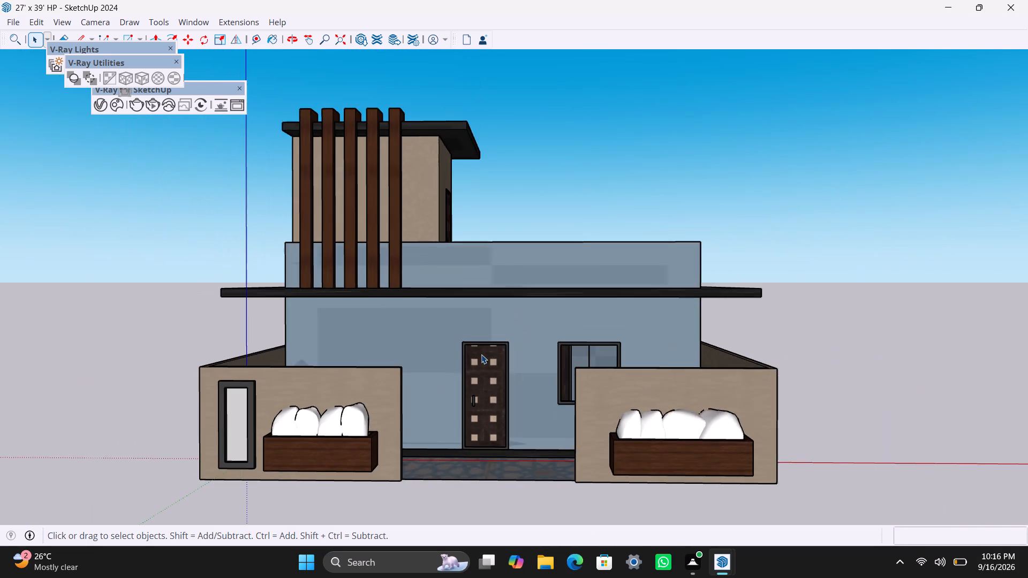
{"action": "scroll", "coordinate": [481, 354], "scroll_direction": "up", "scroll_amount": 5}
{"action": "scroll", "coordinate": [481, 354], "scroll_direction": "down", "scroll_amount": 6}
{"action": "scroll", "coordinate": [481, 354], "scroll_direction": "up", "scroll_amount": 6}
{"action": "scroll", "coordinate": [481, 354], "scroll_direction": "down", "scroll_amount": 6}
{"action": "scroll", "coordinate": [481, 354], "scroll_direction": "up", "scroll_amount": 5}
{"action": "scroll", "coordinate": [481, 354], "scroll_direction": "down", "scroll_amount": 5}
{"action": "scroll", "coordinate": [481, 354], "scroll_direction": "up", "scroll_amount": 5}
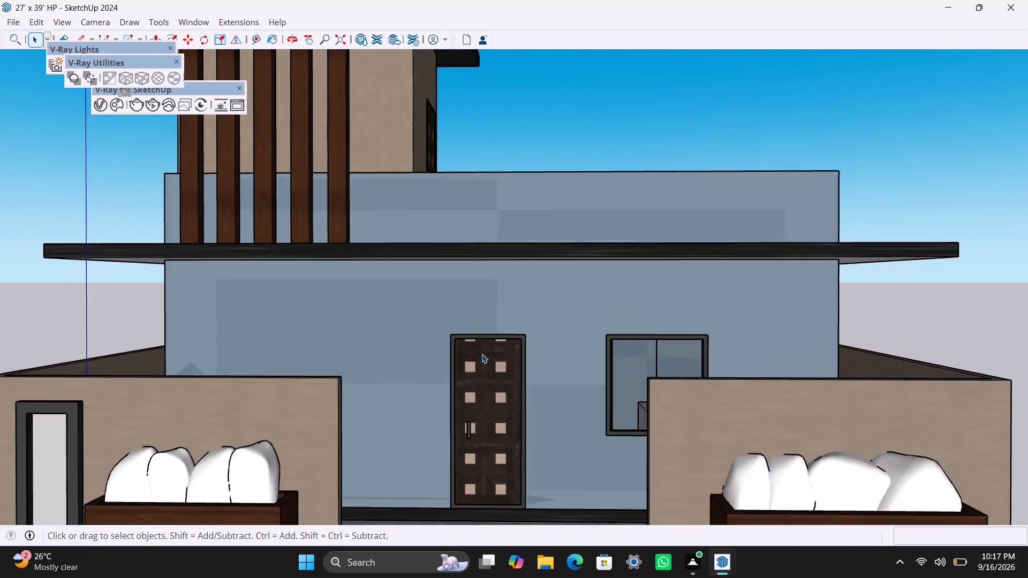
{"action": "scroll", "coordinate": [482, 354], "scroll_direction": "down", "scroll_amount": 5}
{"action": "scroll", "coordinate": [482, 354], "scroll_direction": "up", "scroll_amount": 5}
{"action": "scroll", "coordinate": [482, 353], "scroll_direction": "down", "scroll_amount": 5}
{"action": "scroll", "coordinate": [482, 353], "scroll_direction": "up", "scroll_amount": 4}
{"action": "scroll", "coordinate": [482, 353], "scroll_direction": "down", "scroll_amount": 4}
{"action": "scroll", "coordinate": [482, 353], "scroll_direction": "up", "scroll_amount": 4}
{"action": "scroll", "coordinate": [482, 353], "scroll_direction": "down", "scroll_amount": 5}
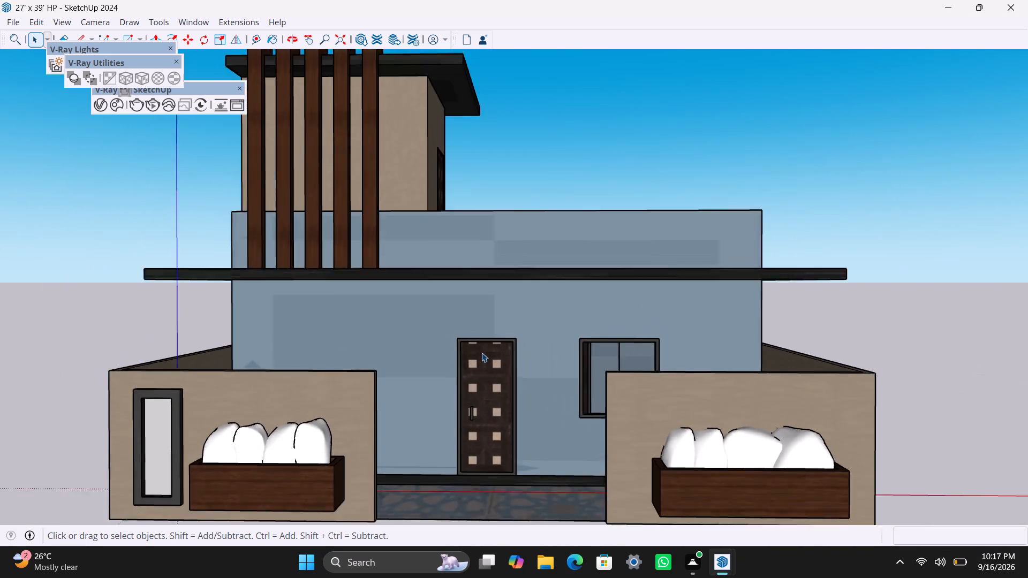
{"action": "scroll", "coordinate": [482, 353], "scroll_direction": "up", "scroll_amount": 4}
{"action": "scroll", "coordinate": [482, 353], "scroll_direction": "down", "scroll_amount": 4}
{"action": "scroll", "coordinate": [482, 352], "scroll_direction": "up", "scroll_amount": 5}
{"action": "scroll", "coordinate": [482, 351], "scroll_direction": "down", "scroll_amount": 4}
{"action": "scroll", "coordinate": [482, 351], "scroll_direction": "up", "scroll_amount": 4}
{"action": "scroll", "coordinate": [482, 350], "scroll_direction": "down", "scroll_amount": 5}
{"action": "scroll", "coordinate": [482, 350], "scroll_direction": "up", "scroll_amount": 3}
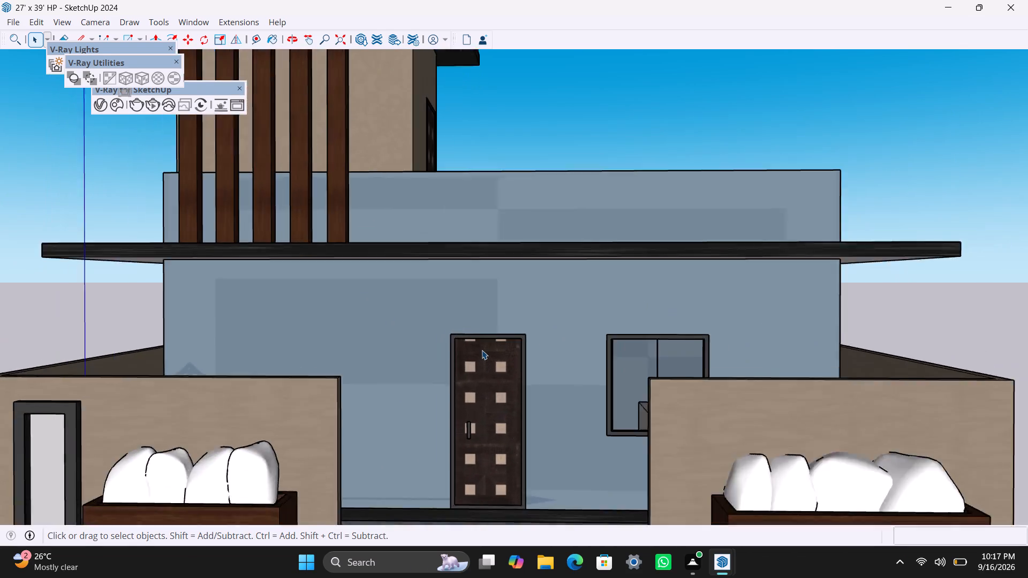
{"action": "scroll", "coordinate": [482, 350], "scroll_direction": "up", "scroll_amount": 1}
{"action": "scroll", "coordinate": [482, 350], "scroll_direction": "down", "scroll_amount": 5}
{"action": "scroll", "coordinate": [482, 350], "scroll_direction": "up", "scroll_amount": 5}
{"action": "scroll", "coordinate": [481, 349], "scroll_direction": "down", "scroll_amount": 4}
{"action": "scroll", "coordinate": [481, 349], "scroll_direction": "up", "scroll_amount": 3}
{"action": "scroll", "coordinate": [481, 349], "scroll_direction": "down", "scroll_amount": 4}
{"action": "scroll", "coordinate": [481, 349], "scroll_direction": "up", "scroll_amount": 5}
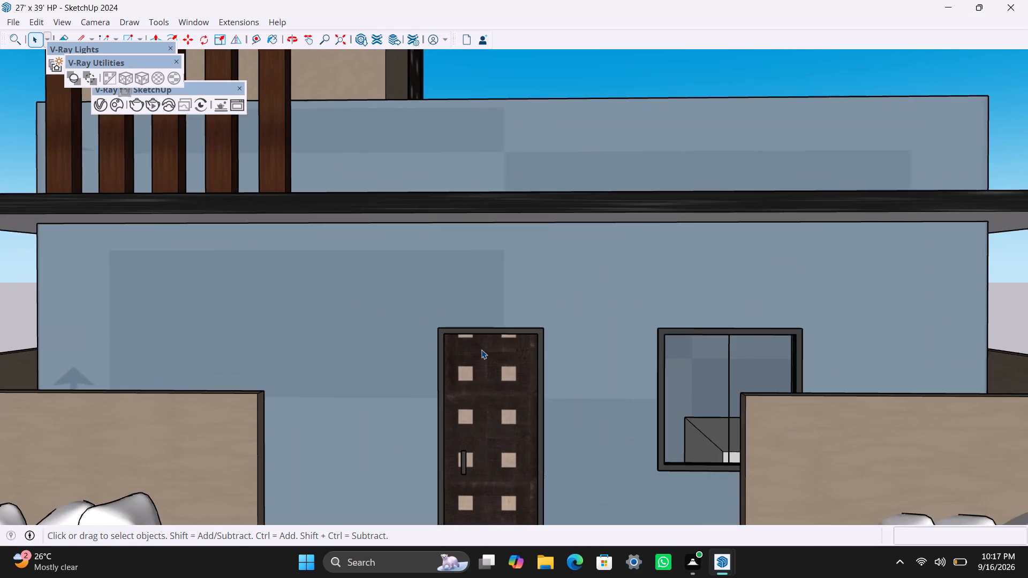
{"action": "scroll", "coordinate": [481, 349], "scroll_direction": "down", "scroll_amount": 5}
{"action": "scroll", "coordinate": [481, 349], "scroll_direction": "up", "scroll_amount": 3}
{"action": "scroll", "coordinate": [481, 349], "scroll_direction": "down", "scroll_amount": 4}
Examine the whole house front from farther away, checking the louvres, roof slab, parapet and boundary walls.
{"action": "scroll", "coordinate": [481, 349], "scroll_direction": "down", "scroll_amount": 5}
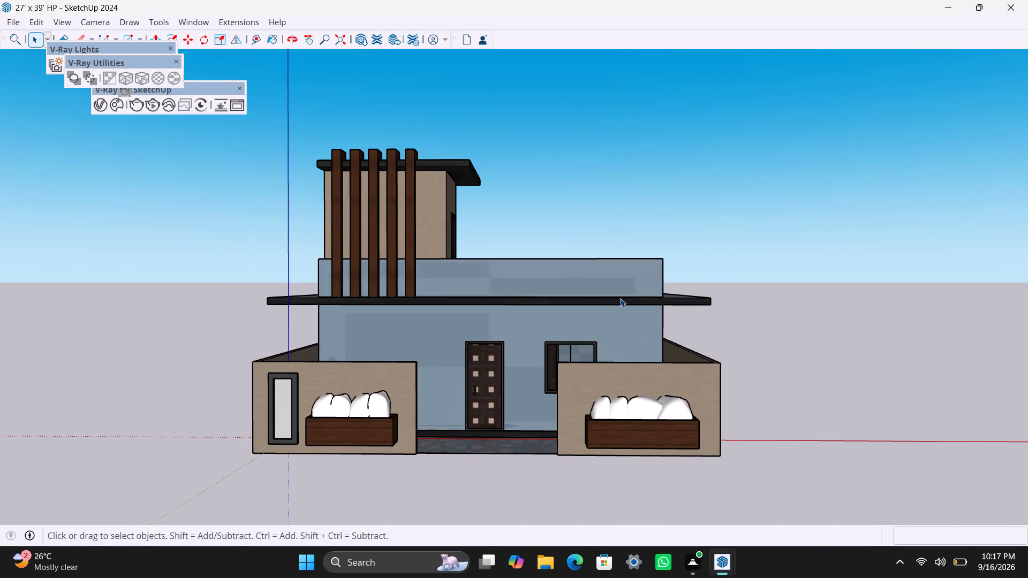
{"action": "scroll", "coordinate": [619, 299], "scroll_direction": "up", "scroll_amount": 3}
{"action": "scroll", "coordinate": [619, 299], "scroll_direction": "down", "scroll_amount": 6}
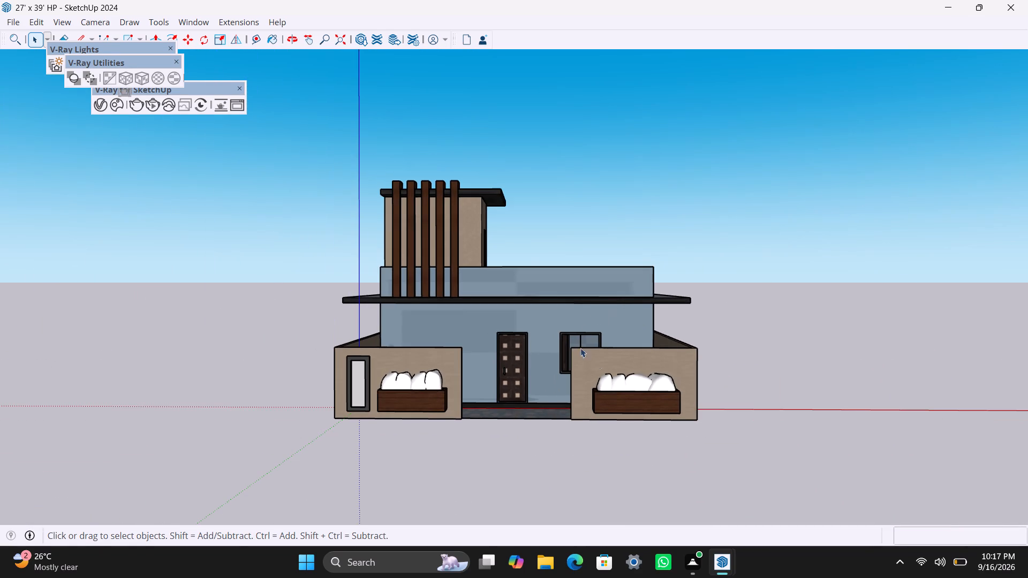
{"action": "scroll", "coordinate": [606, 314], "scroll_direction": "down", "scroll_amount": 7}
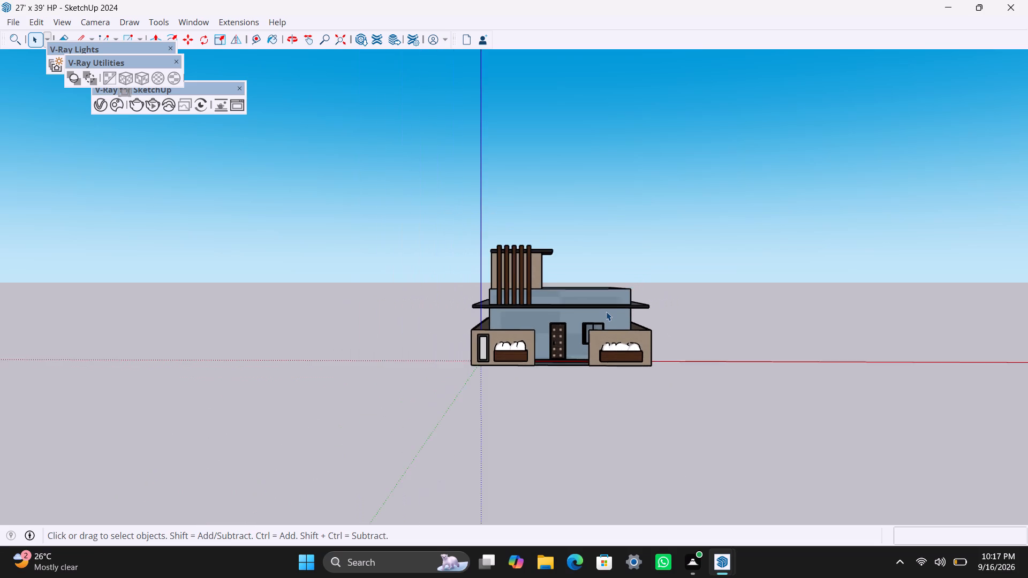
{"action": "scroll", "coordinate": [606, 311], "scroll_direction": "up", "scroll_amount": 2}
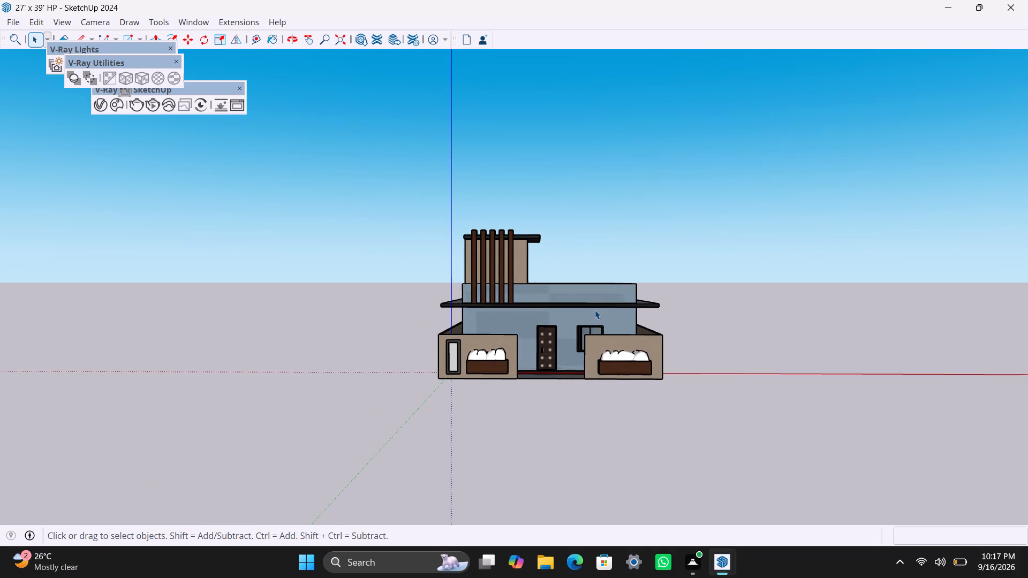
{"action": "scroll", "coordinate": [595, 310], "scroll_direction": "up", "scroll_amount": 5}
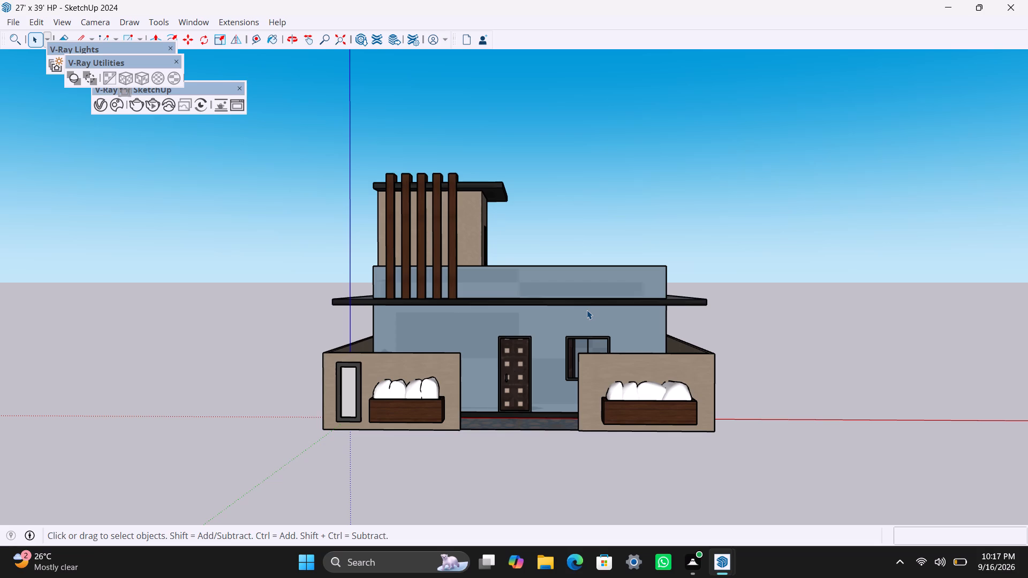
{"action": "scroll", "coordinate": [526, 402], "scroll_direction": "up", "scroll_amount": 5}
{"action": "scroll", "coordinate": [503, 352], "scroll_direction": "down", "scroll_amount": 4}
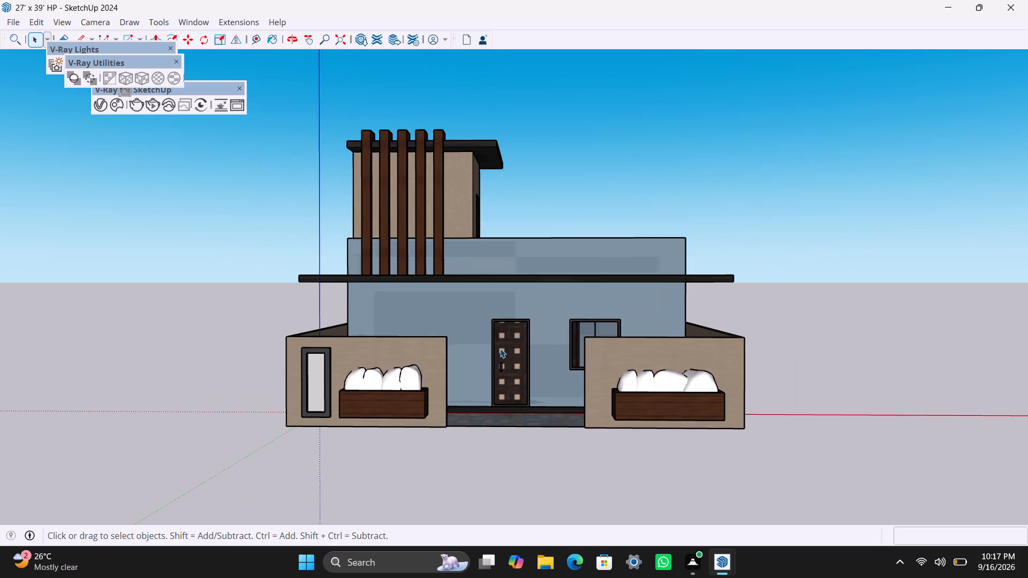
{"action": "scroll", "coordinate": [500, 348], "scroll_direction": "up", "scroll_amount": 2}
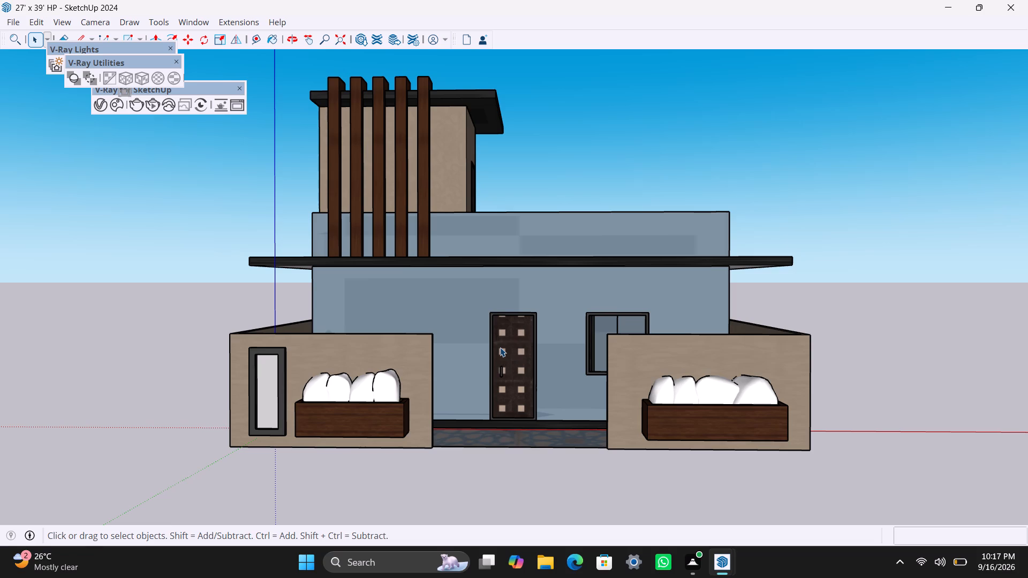
{"action": "scroll", "coordinate": [475, 334], "scroll_direction": "up", "scroll_amount": 1}
{"action": "scroll", "coordinate": [435, 196], "scroll_direction": "down", "scroll_amount": 4}
{"action": "scroll", "coordinate": [432, 218], "scroll_direction": "up", "scroll_amount": 3}
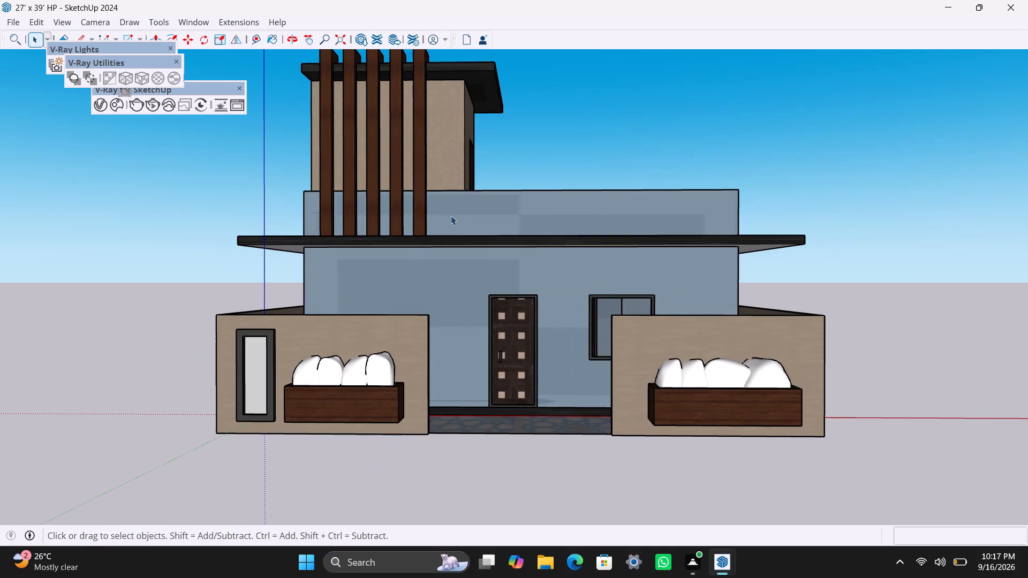
{"action": "scroll", "coordinate": [484, 225], "scroll_direction": "down", "scroll_amount": 2}
Examine the front elevation from a slightly raised view and at eye level, including the parapet, slab overhang and entrance paving.
{"action": "middle_click_drag", "start_coordinate": [507, 273], "coordinate": [521, 331], "text": "ctrl"}
{"action": "middle_click_drag", "start_coordinate": [524, 330], "coordinate": [531, 373]}
{"action": "scroll", "coordinate": [531, 373], "scroll_direction": "up", "scroll_amount": 2}
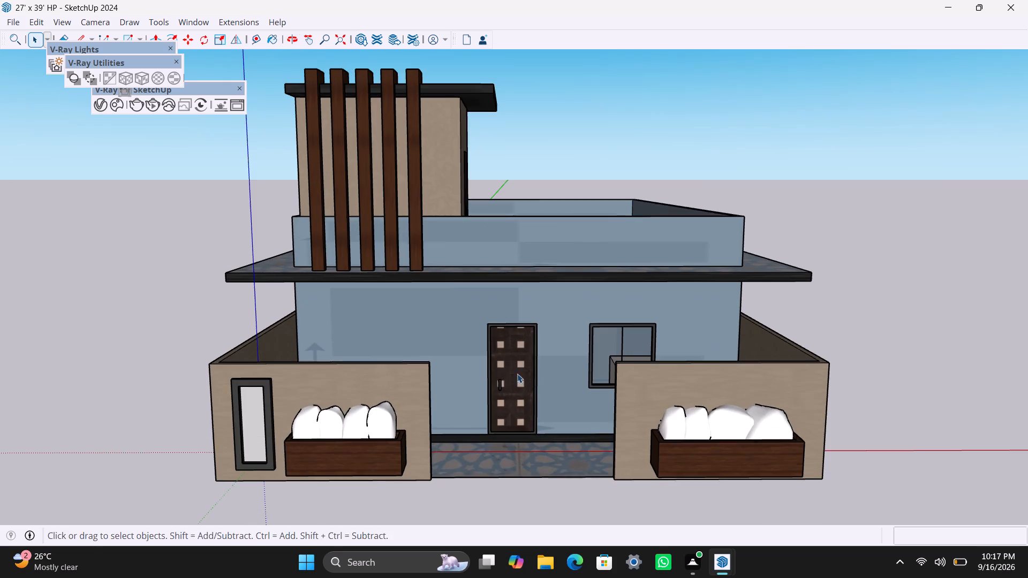
{"action": "middle_click_drag", "start_coordinate": [517, 372], "coordinate": [517, 363]}
{"action": "scroll", "coordinate": [519, 362], "scroll_direction": "down", "scroll_amount": 1}
{"action": "middle_click_drag", "start_coordinate": [519, 362], "coordinate": [531, 406], "text": "shift"}
{"action": "scroll", "coordinate": [531, 404], "scroll_direction": "up", "scroll_amount": 1}
{"action": "middle_click_drag", "start_coordinate": [528, 402], "coordinate": [517, 374]}
{"action": "scroll", "coordinate": [517, 374], "scroll_direction": "down", "scroll_amount": 2}
{"action": "scroll", "coordinate": [501, 379], "scroll_direction": "up", "scroll_amount": 2}
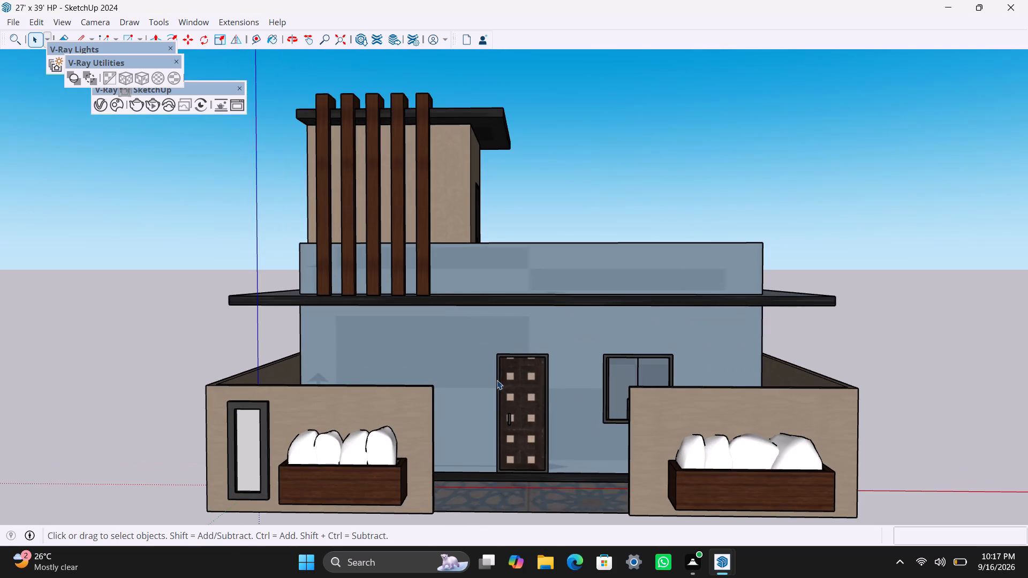
{"action": "middle_click", "coordinate": [497, 384]}
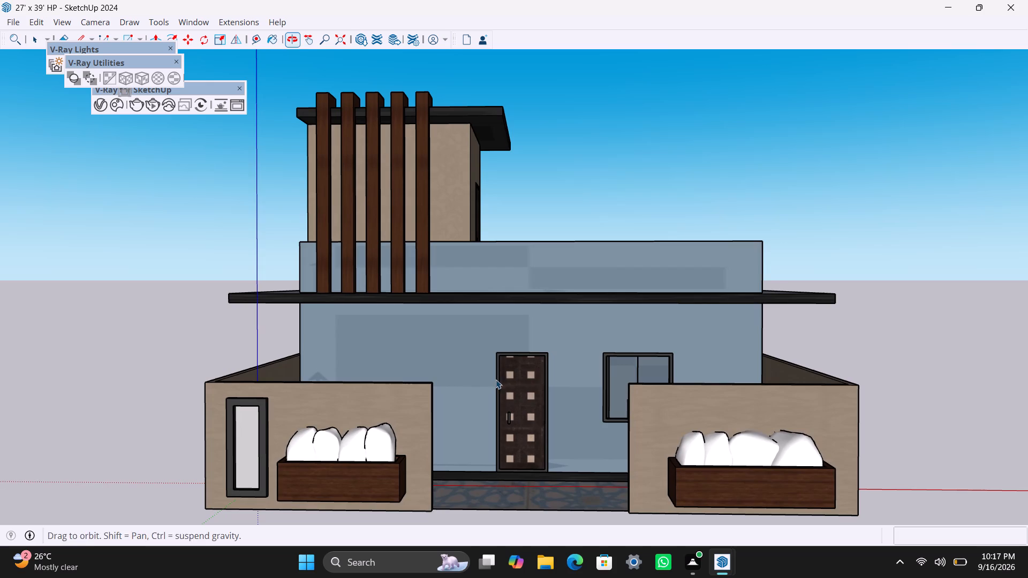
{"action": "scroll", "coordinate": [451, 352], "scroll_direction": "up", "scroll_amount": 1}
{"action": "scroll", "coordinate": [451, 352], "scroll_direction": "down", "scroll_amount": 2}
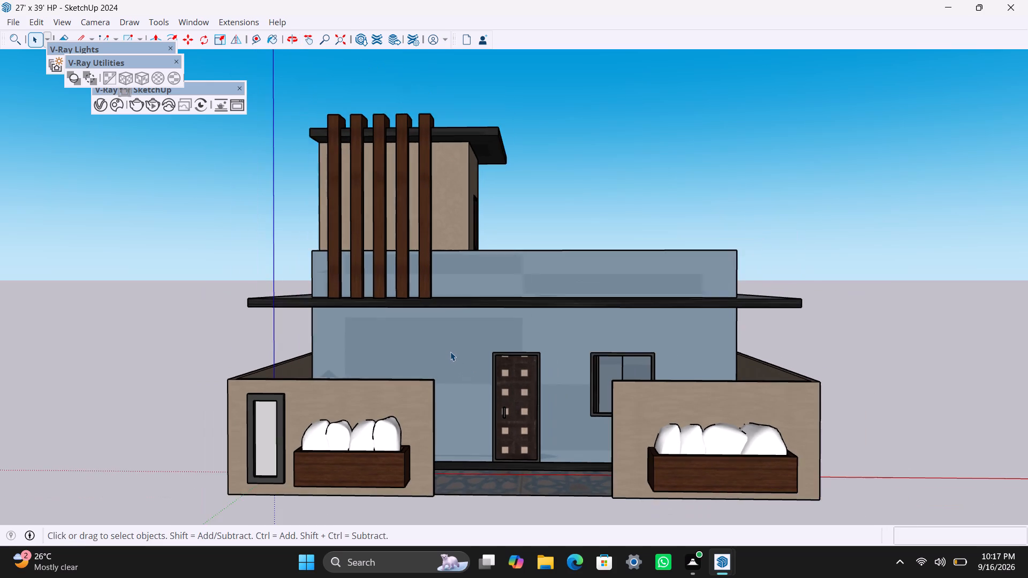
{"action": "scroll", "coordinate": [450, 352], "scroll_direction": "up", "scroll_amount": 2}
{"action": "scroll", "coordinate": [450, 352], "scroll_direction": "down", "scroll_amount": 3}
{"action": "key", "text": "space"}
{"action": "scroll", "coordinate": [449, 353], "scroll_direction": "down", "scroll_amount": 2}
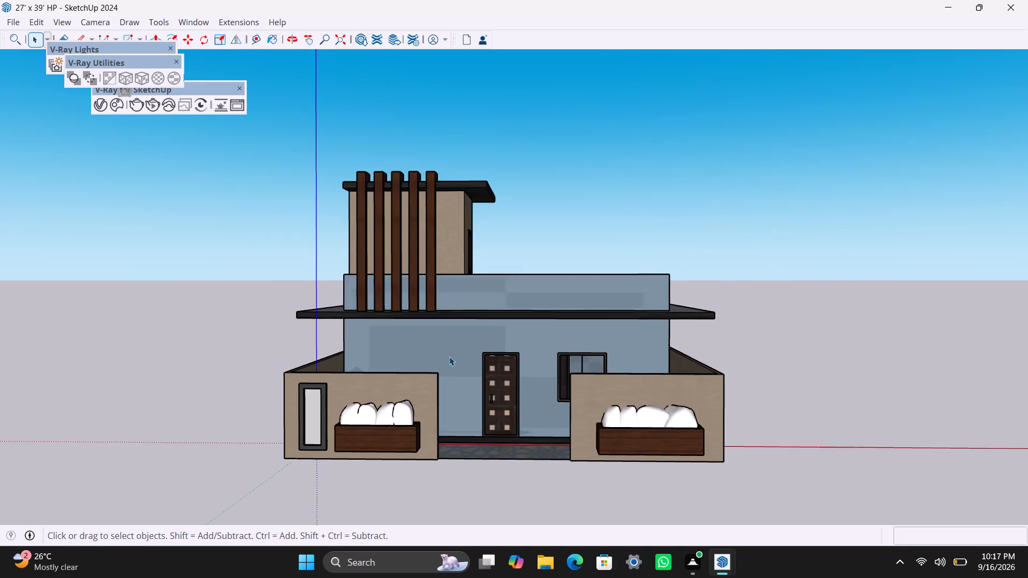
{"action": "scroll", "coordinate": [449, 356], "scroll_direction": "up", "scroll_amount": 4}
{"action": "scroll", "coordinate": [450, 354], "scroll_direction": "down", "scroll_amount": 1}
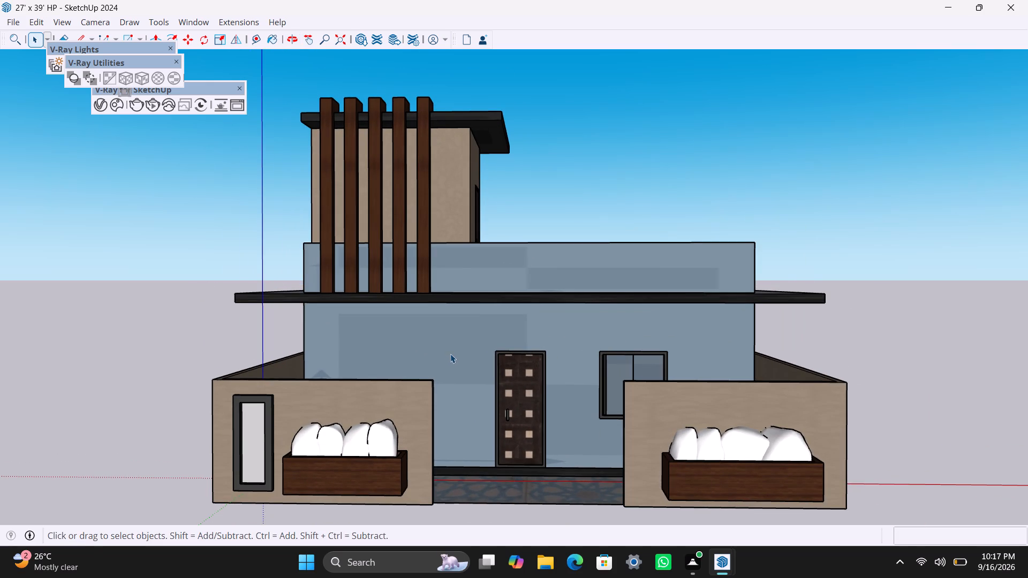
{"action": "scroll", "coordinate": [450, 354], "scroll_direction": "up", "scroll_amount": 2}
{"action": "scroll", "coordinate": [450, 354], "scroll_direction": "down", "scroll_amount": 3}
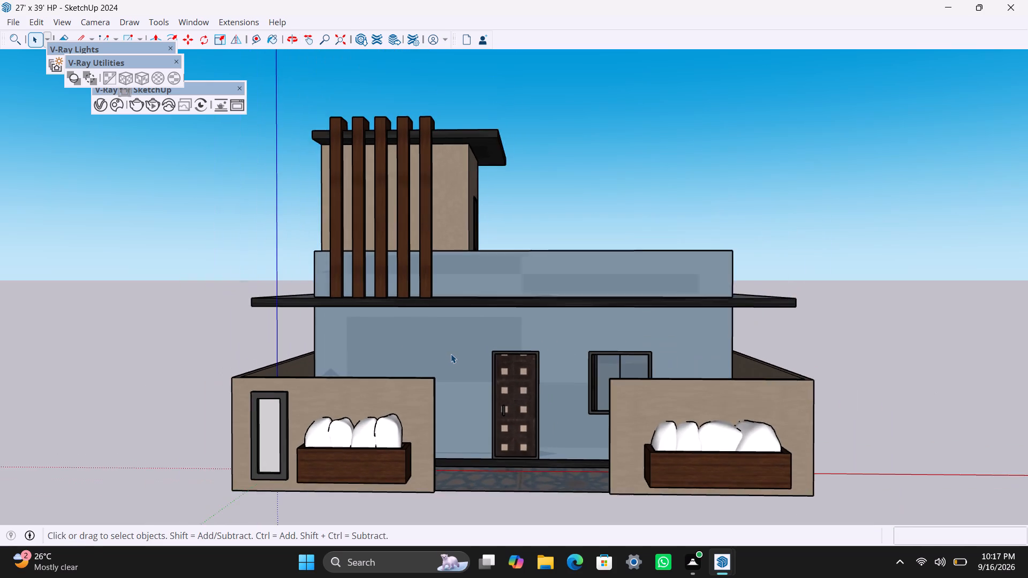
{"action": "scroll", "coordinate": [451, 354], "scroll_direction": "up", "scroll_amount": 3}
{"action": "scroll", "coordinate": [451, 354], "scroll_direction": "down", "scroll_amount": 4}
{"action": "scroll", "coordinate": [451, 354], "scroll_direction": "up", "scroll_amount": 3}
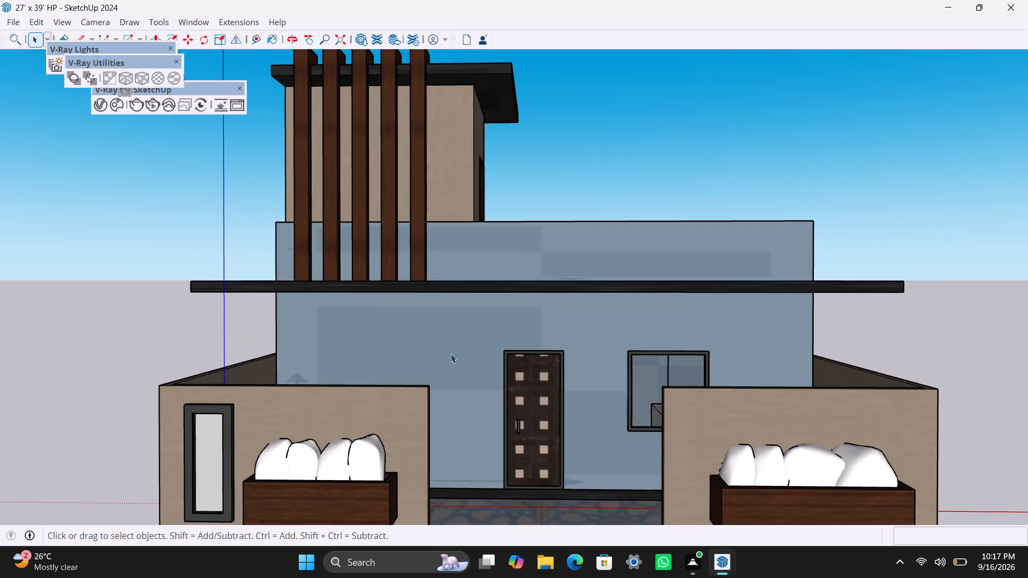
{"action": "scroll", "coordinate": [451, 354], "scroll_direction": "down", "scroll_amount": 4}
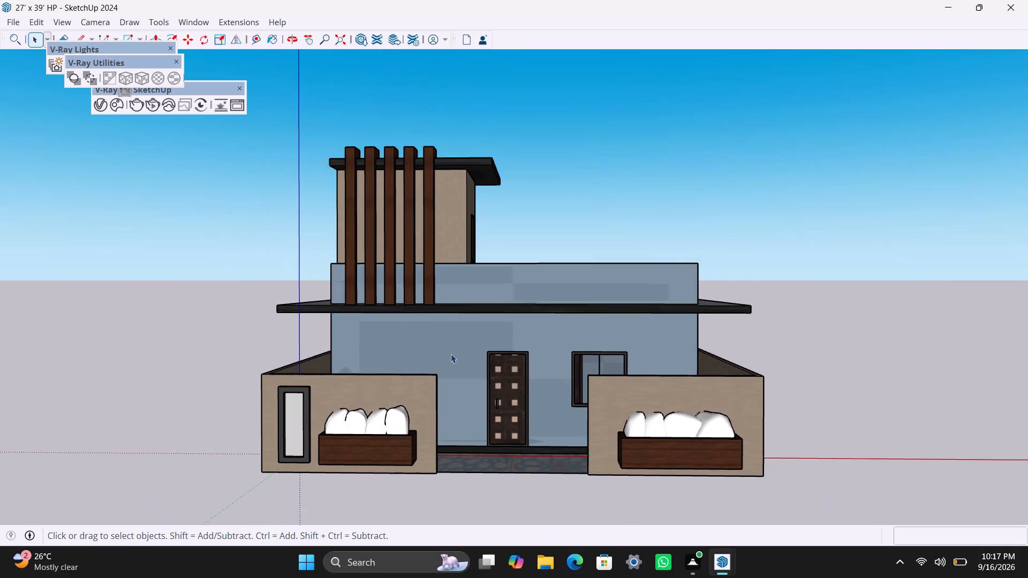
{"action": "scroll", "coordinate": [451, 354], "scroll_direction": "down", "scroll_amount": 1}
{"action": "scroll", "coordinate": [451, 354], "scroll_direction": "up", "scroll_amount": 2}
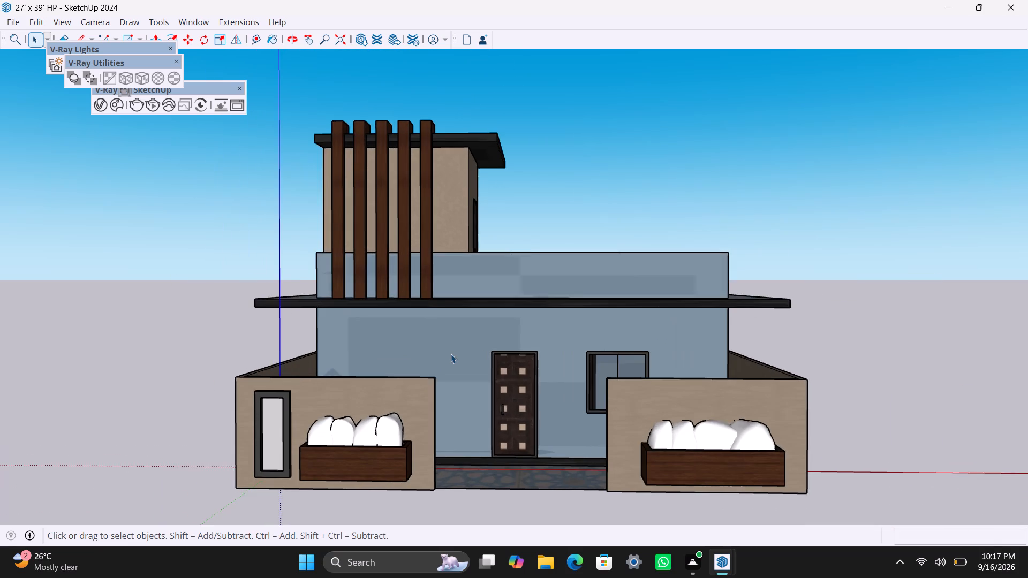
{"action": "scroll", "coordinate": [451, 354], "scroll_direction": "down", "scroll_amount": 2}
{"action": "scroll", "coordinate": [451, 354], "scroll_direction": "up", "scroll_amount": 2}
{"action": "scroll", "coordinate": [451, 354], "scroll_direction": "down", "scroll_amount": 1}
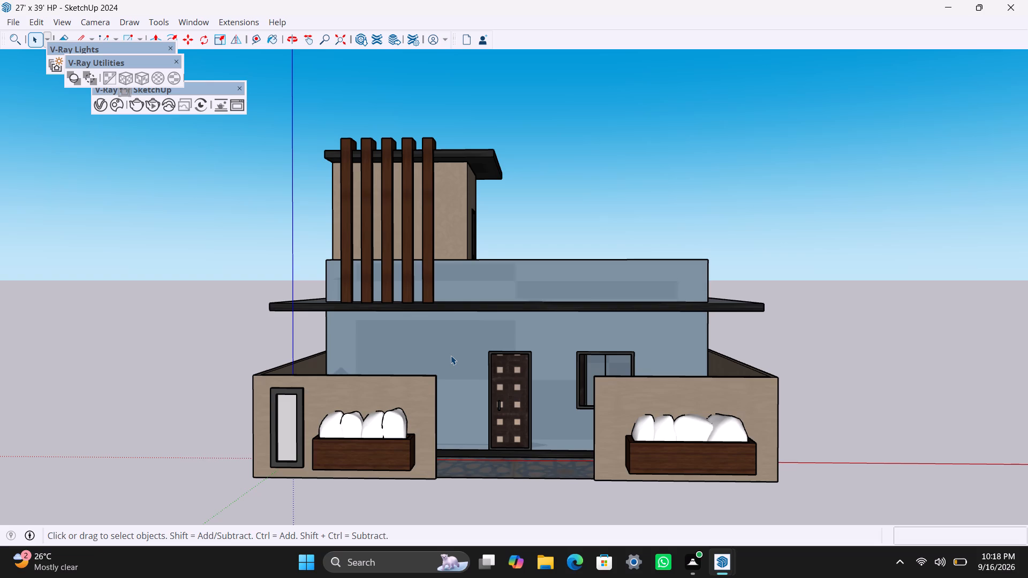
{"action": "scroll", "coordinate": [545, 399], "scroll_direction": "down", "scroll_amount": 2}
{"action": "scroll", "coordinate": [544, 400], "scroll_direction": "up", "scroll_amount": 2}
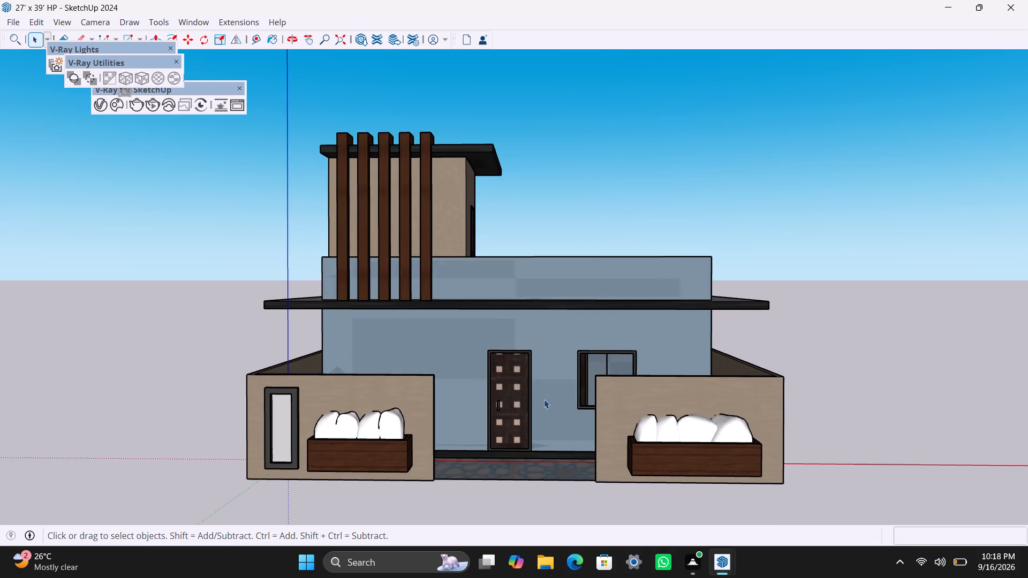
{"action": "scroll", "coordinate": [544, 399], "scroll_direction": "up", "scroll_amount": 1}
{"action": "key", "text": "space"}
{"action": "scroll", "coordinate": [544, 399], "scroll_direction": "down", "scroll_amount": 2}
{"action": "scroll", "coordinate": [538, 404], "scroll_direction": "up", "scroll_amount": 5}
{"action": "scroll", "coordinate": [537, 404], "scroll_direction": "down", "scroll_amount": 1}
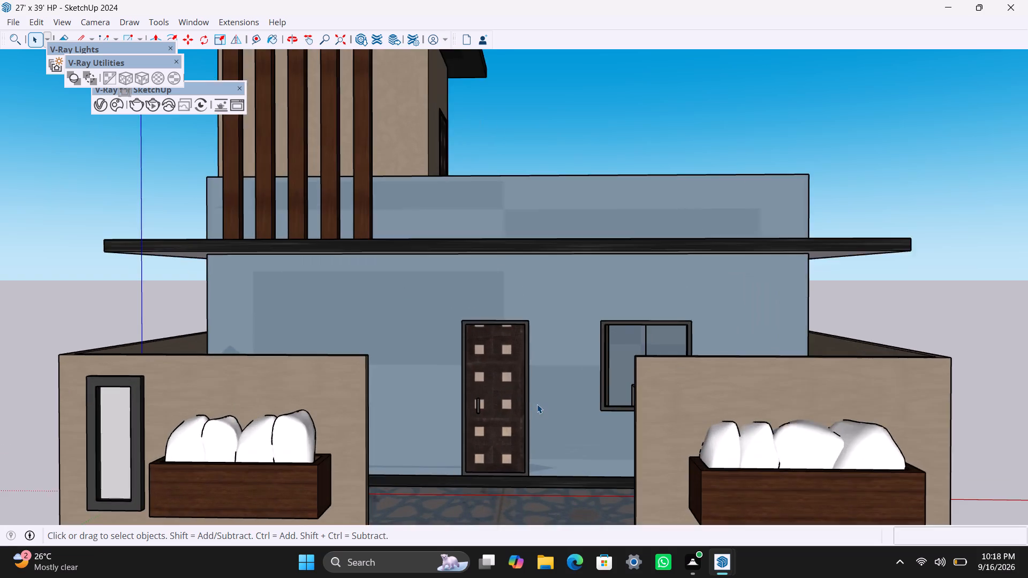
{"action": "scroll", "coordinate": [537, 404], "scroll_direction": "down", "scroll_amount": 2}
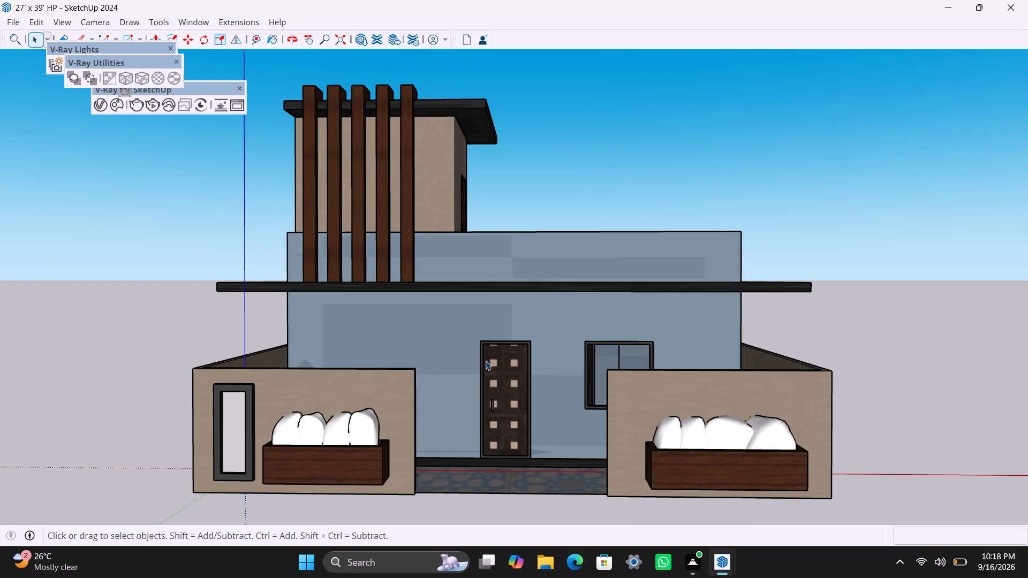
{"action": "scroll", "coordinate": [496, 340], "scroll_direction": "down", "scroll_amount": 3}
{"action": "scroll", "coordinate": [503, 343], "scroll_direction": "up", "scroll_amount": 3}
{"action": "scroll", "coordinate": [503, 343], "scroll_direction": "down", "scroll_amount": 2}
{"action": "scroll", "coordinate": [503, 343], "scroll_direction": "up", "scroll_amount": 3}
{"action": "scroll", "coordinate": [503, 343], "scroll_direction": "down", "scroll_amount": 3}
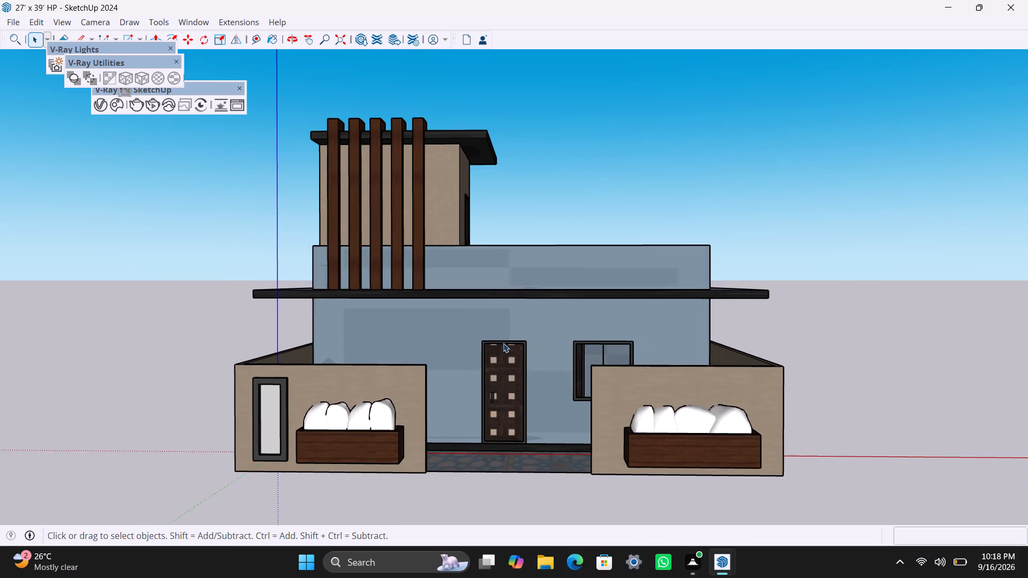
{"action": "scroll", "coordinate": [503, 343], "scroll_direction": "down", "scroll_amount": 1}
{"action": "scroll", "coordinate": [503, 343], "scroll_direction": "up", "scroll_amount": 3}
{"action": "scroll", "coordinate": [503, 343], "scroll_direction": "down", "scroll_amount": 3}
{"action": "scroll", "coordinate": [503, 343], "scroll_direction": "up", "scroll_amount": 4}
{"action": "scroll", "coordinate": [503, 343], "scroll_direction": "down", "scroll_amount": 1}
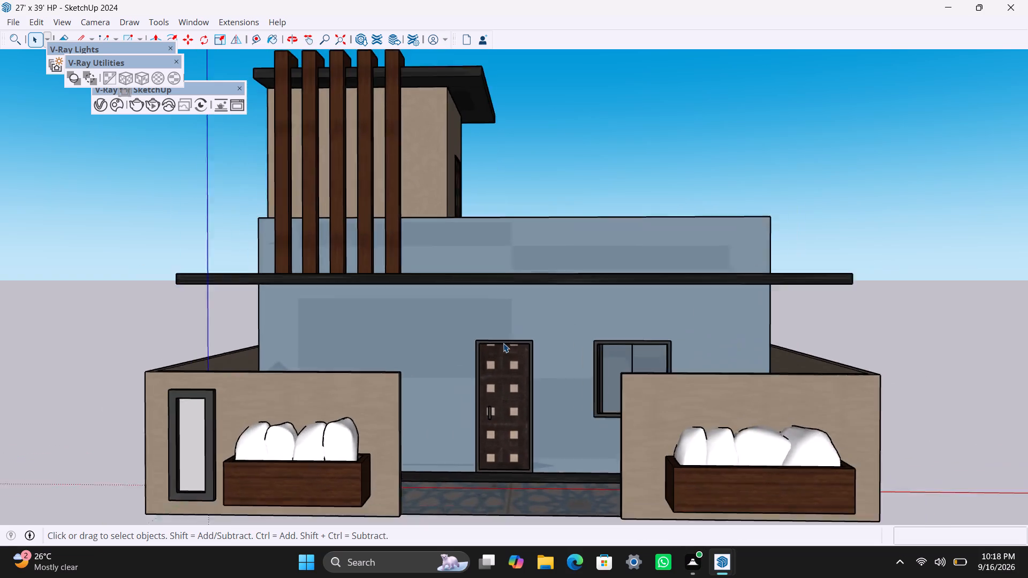
Examine the front elevation from near and far, including the entrance door, window, louvres, roof slab and planter boxes on the boundary walls.
{"action": "scroll", "coordinate": [503, 343], "scroll_direction": "down", "scroll_amount": 4}
{"action": "scroll", "coordinate": [503, 343], "scroll_direction": "up", "scroll_amount": 4}
{"action": "scroll", "coordinate": [504, 343], "scroll_direction": "down", "scroll_amount": 8}
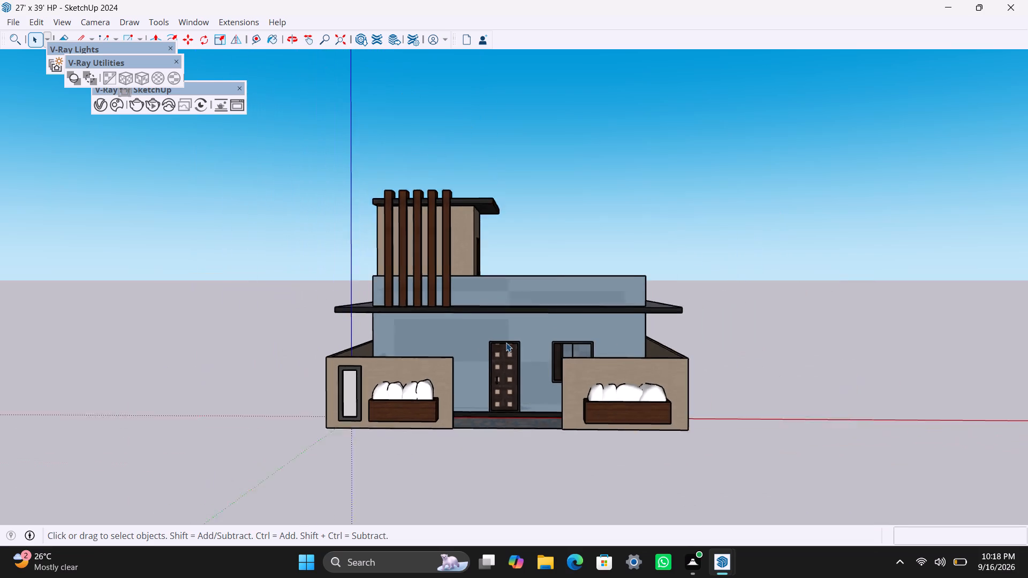
{"action": "scroll", "coordinate": [506, 343], "scroll_direction": "up", "scroll_amount": 5}
{"action": "scroll", "coordinate": [506, 343], "scroll_direction": "down", "scroll_amount": 4}
{"action": "scroll", "coordinate": [506, 343], "scroll_direction": "up", "scroll_amount": 2}
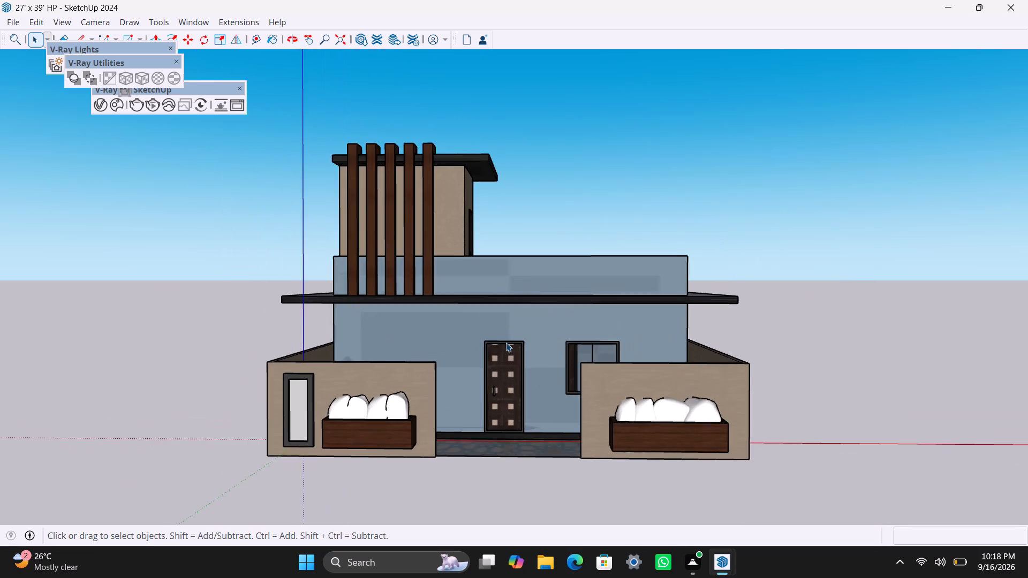
{"action": "scroll", "coordinate": [506, 343], "scroll_direction": "up", "scroll_amount": 2}
{"action": "scroll", "coordinate": [506, 343], "scroll_direction": "down", "scroll_amount": 4}
{"action": "scroll", "coordinate": [506, 343], "scroll_direction": "up", "scroll_amount": 4}
{"action": "scroll", "coordinate": [506, 343], "scroll_direction": "down", "scroll_amount": 4}
{"action": "scroll", "coordinate": [507, 343], "scroll_direction": "up", "scroll_amount": 6}
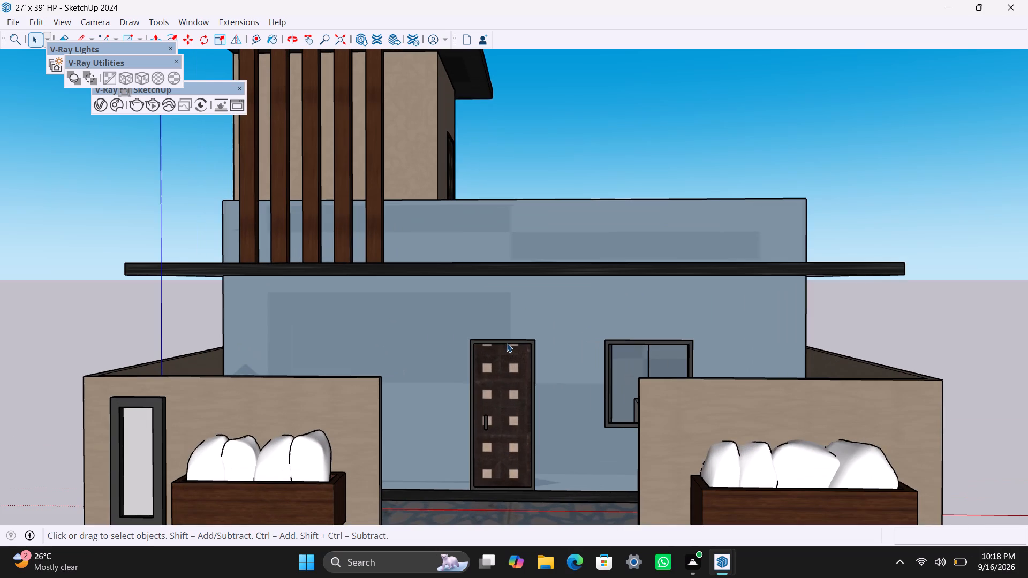
{"action": "key", "text": "space"}
{"action": "scroll", "coordinate": [507, 343], "scroll_direction": "down", "scroll_amount": 5}
{"action": "scroll", "coordinate": [507, 345], "scroll_direction": "up", "scroll_amount": 4}
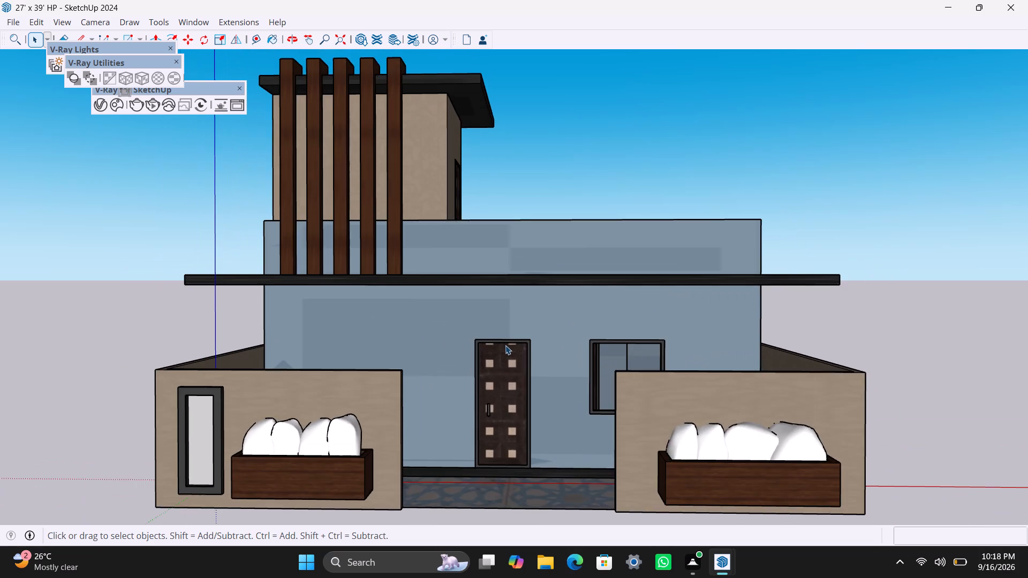
{"action": "scroll", "coordinate": [505, 345], "scroll_direction": "up", "scroll_amount": 1}
{"action": "scroll", "coordinate": [469, 339], "scroll_direction": "down", "scroll_amount": 4}
{"action": "middle_click_drag", "start_coordinate": [464, 345], "coordinate": [474, 349]}
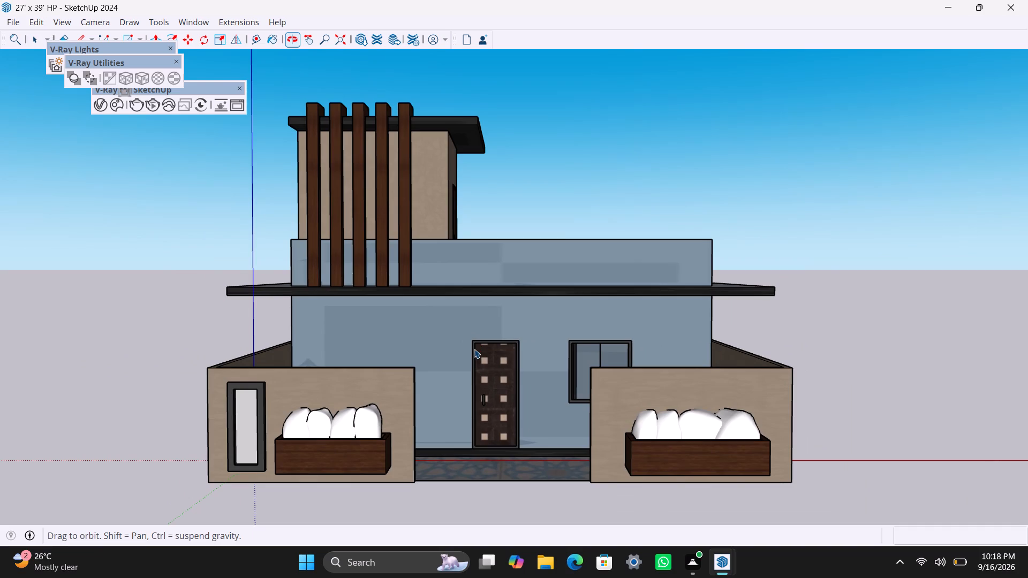
{"action": "scroll", "coordinate": [474, 349], "scroll_direction": "up", "scroll_amount": 4}
{"action": "scroll", "coordinate": [474, 349], "scroll_direction": "down", "scroll_amount": 6}
{"action": "scroll", "coordinate": [473, 349], "scroll_direction": "up", "scroll_amount": 1}
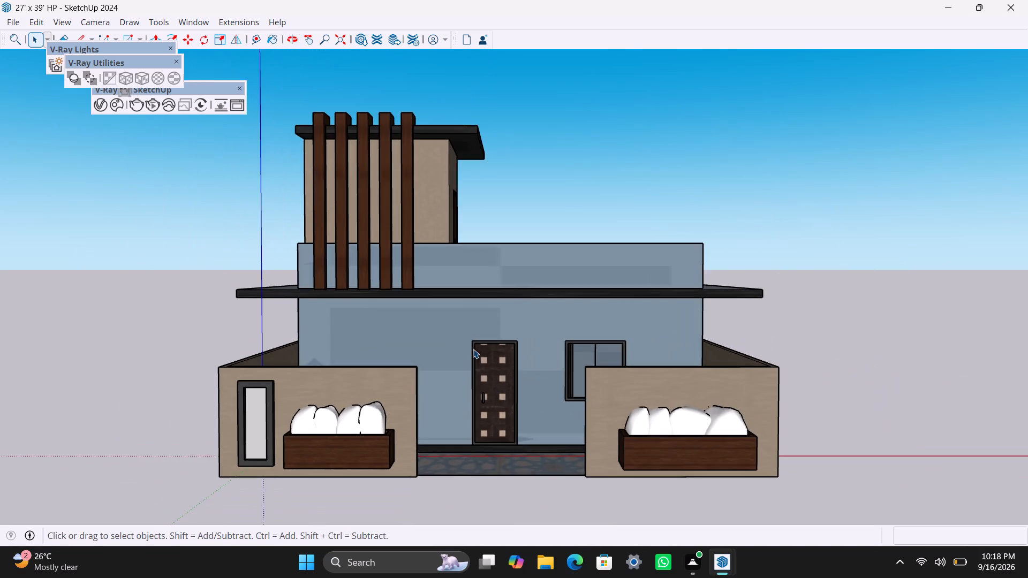
{"action": "scroll", "coordinate": [473, 349], "scroll_direction": "down", "scroll_amount": 3}
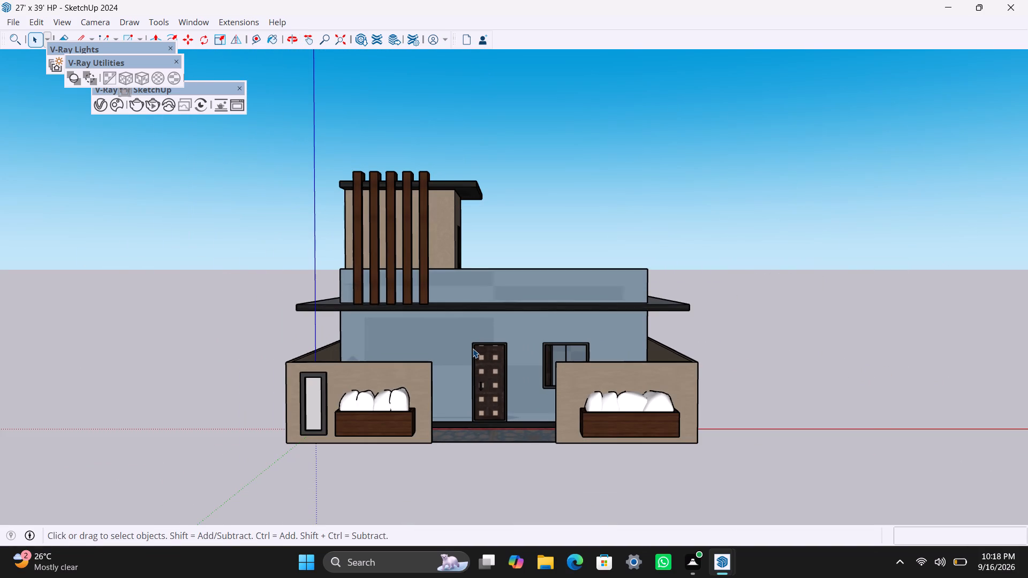
{"action": "scroll", "coordinate": [473, 348], "scroll_direction": "down", "scroll_amount": 2}
{"action": "scroll", "coordinate": [473, 348], "scroll_direction": "up", "scroll_amount": 2}
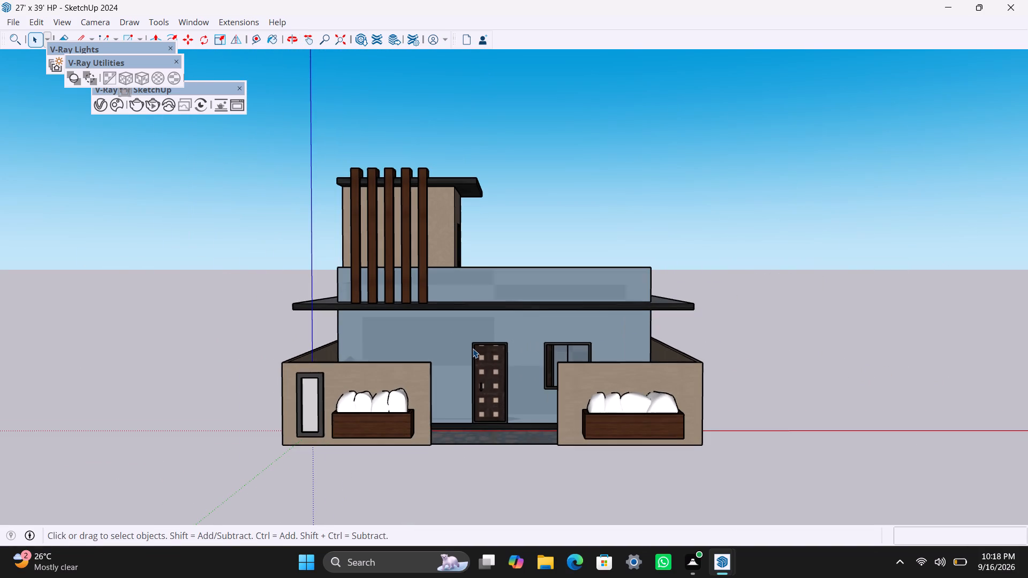
{"action": "key", "text": "space"}
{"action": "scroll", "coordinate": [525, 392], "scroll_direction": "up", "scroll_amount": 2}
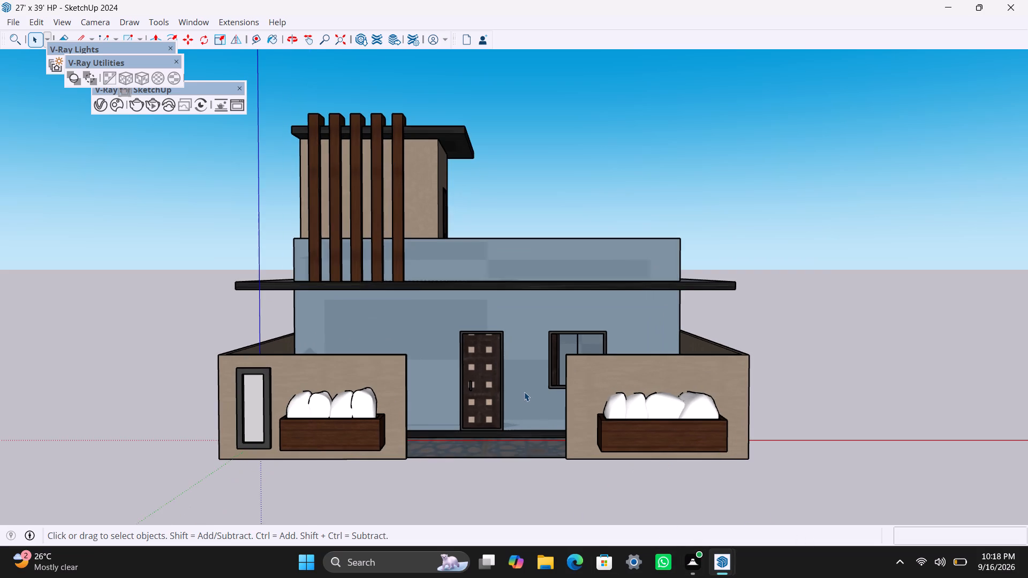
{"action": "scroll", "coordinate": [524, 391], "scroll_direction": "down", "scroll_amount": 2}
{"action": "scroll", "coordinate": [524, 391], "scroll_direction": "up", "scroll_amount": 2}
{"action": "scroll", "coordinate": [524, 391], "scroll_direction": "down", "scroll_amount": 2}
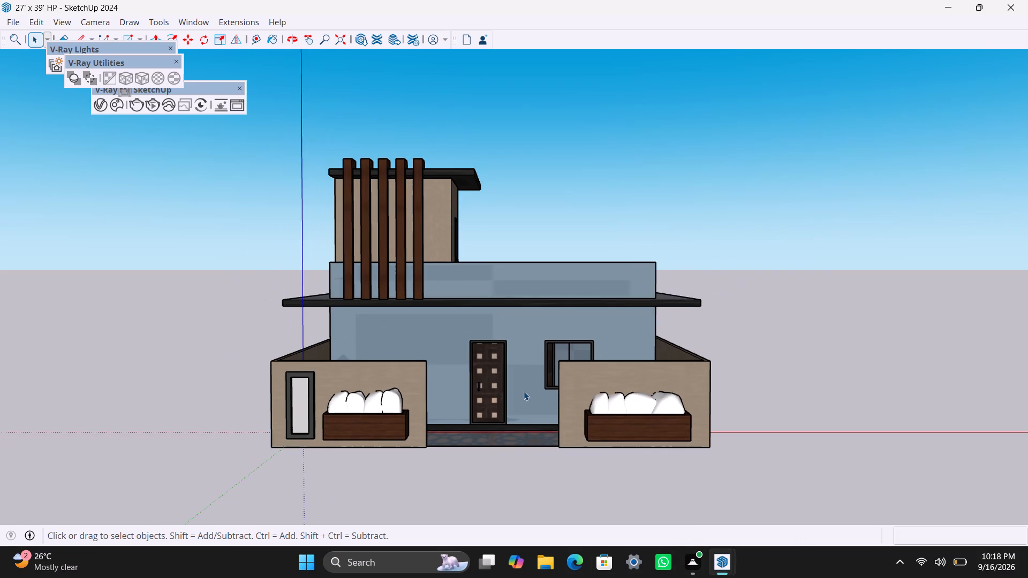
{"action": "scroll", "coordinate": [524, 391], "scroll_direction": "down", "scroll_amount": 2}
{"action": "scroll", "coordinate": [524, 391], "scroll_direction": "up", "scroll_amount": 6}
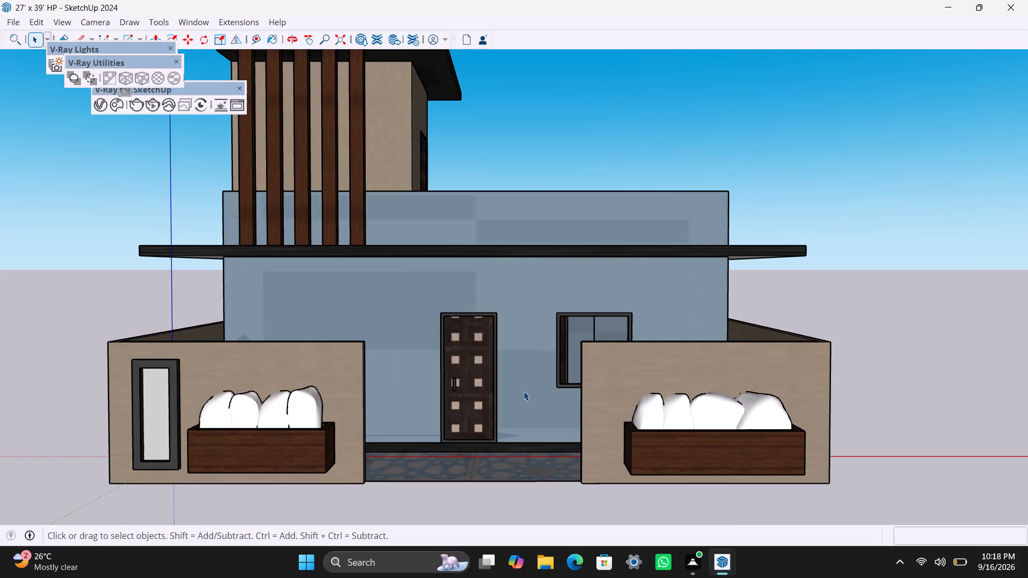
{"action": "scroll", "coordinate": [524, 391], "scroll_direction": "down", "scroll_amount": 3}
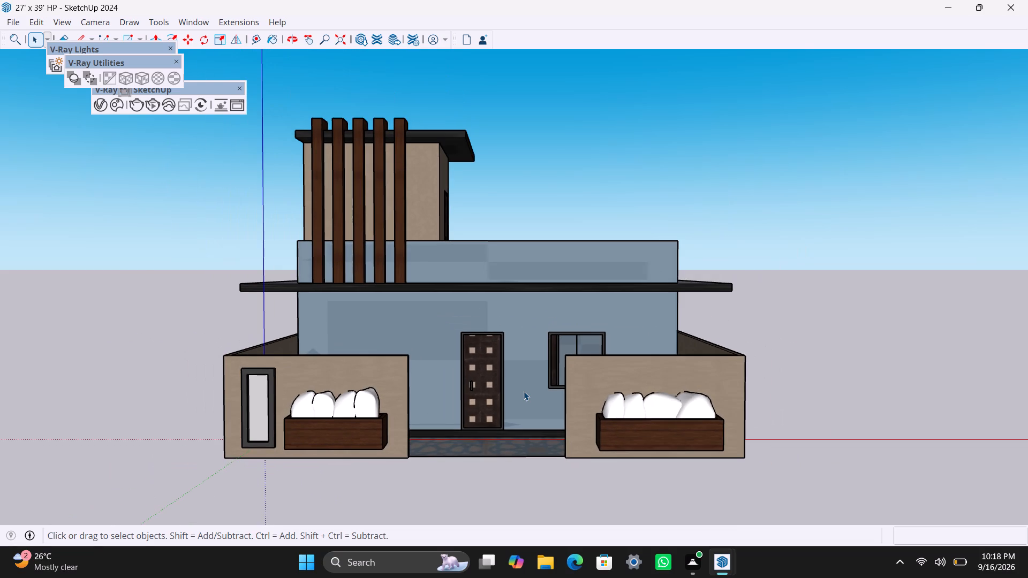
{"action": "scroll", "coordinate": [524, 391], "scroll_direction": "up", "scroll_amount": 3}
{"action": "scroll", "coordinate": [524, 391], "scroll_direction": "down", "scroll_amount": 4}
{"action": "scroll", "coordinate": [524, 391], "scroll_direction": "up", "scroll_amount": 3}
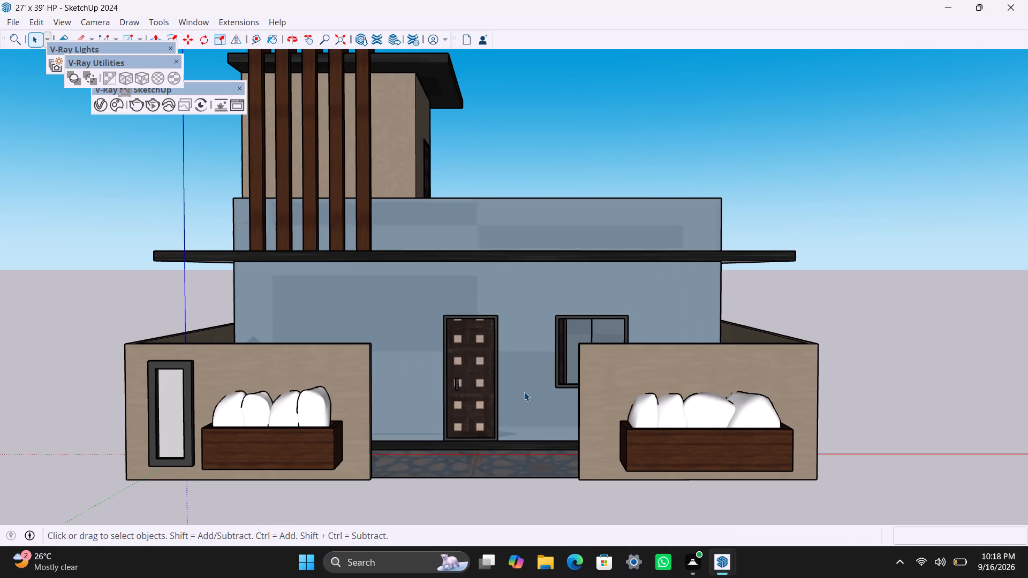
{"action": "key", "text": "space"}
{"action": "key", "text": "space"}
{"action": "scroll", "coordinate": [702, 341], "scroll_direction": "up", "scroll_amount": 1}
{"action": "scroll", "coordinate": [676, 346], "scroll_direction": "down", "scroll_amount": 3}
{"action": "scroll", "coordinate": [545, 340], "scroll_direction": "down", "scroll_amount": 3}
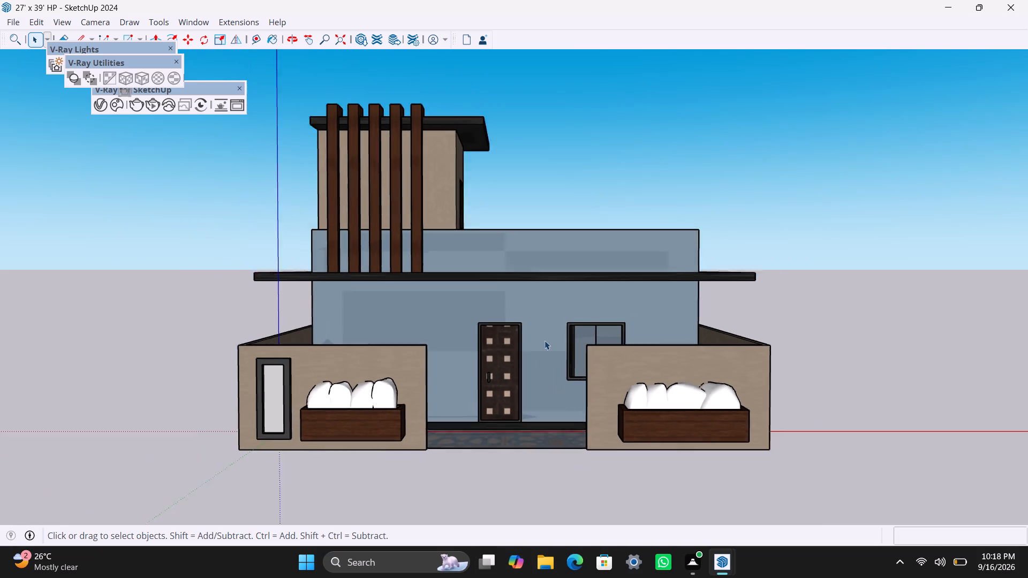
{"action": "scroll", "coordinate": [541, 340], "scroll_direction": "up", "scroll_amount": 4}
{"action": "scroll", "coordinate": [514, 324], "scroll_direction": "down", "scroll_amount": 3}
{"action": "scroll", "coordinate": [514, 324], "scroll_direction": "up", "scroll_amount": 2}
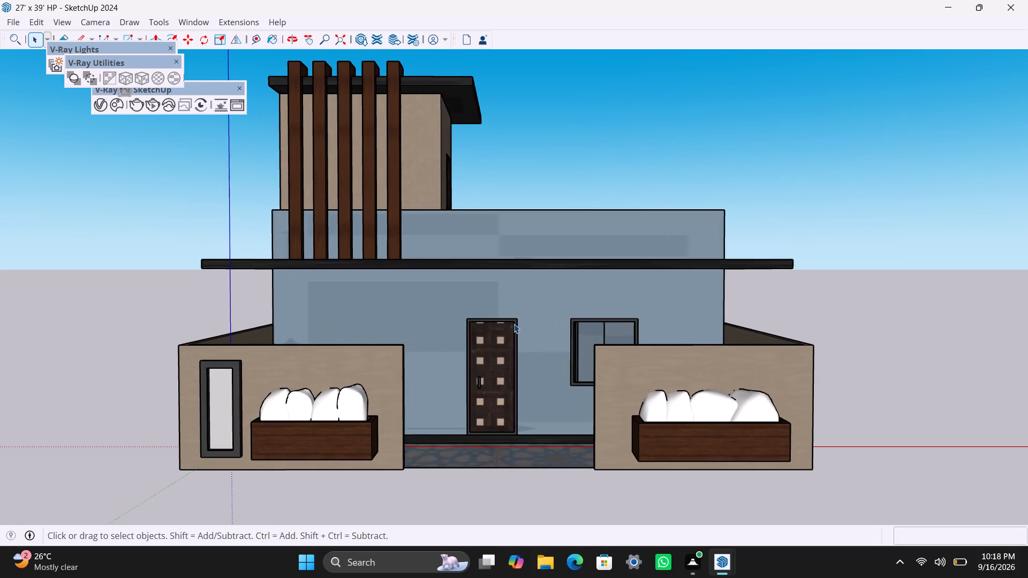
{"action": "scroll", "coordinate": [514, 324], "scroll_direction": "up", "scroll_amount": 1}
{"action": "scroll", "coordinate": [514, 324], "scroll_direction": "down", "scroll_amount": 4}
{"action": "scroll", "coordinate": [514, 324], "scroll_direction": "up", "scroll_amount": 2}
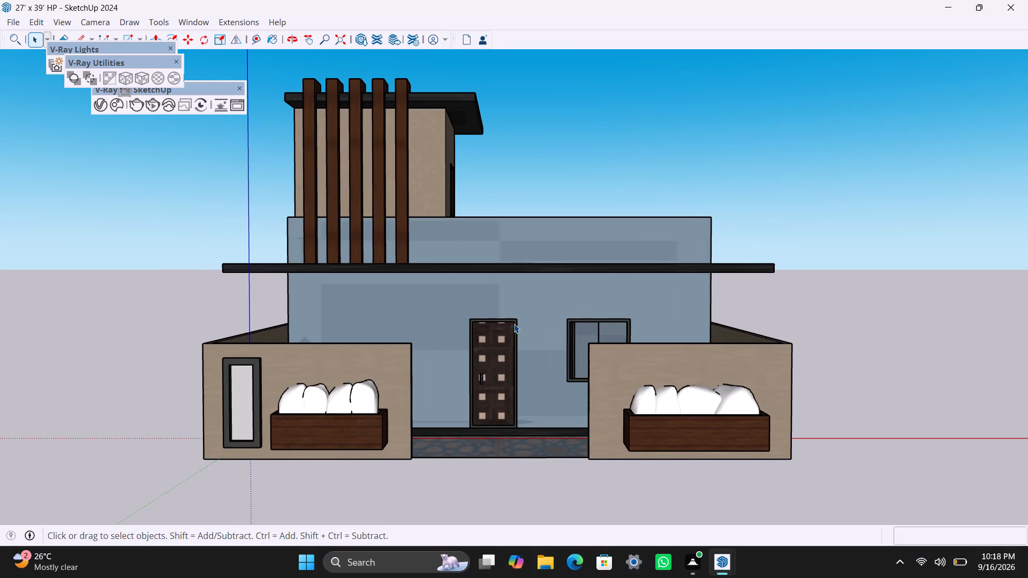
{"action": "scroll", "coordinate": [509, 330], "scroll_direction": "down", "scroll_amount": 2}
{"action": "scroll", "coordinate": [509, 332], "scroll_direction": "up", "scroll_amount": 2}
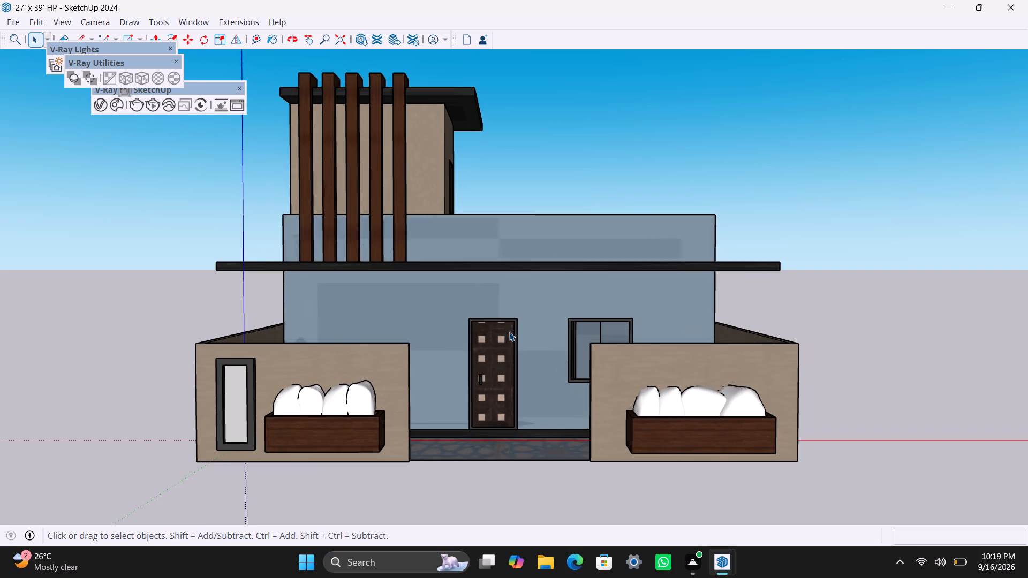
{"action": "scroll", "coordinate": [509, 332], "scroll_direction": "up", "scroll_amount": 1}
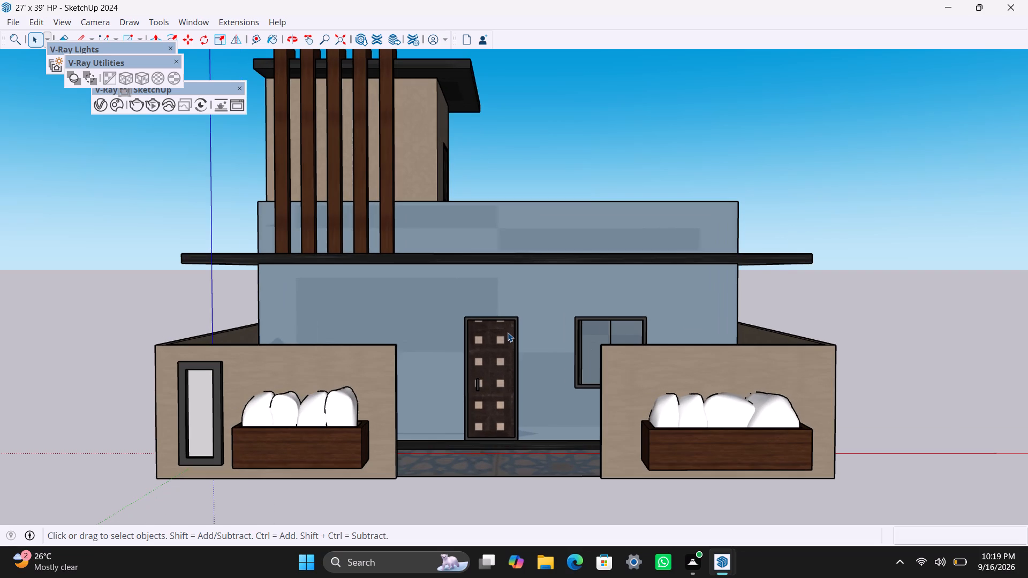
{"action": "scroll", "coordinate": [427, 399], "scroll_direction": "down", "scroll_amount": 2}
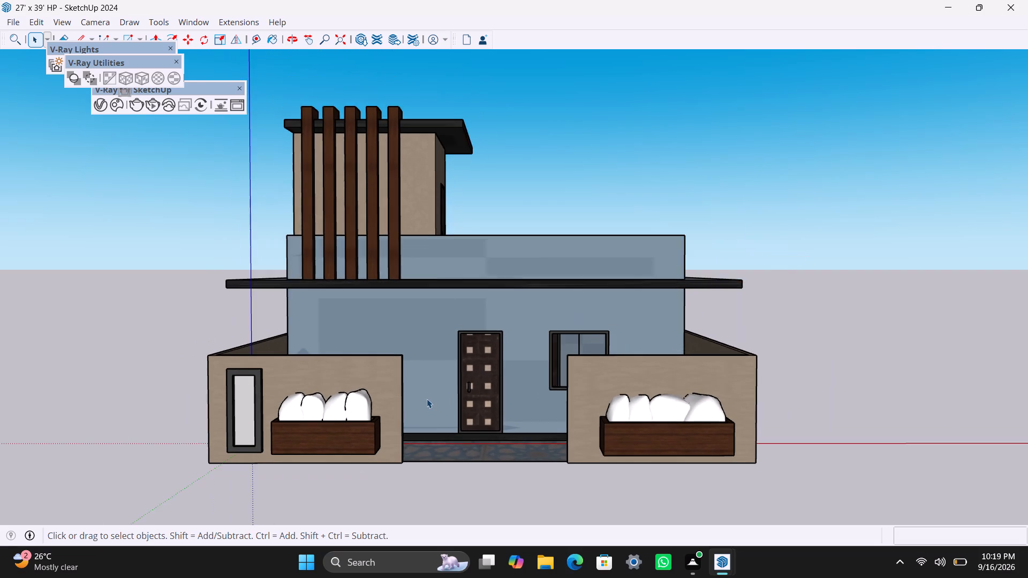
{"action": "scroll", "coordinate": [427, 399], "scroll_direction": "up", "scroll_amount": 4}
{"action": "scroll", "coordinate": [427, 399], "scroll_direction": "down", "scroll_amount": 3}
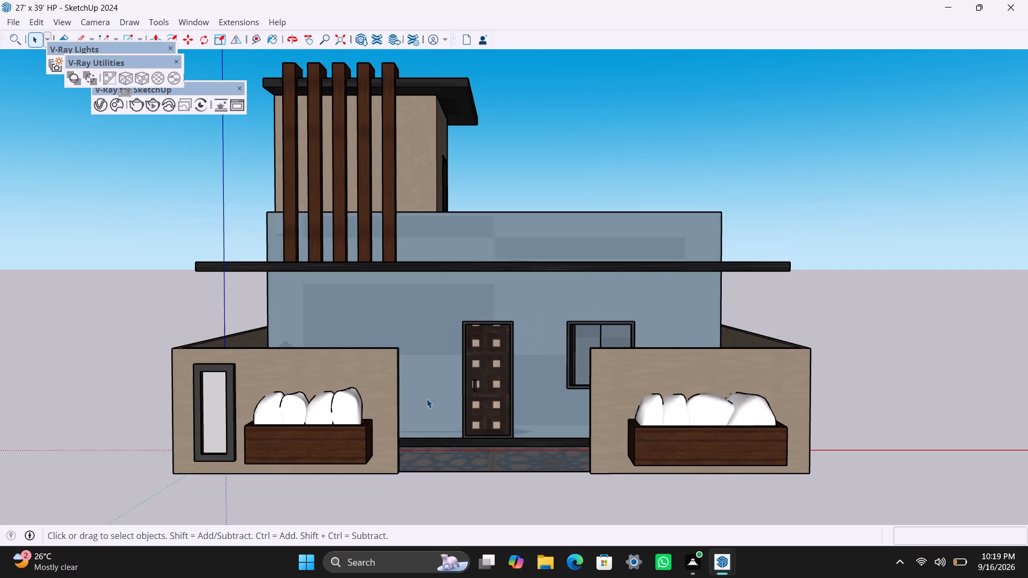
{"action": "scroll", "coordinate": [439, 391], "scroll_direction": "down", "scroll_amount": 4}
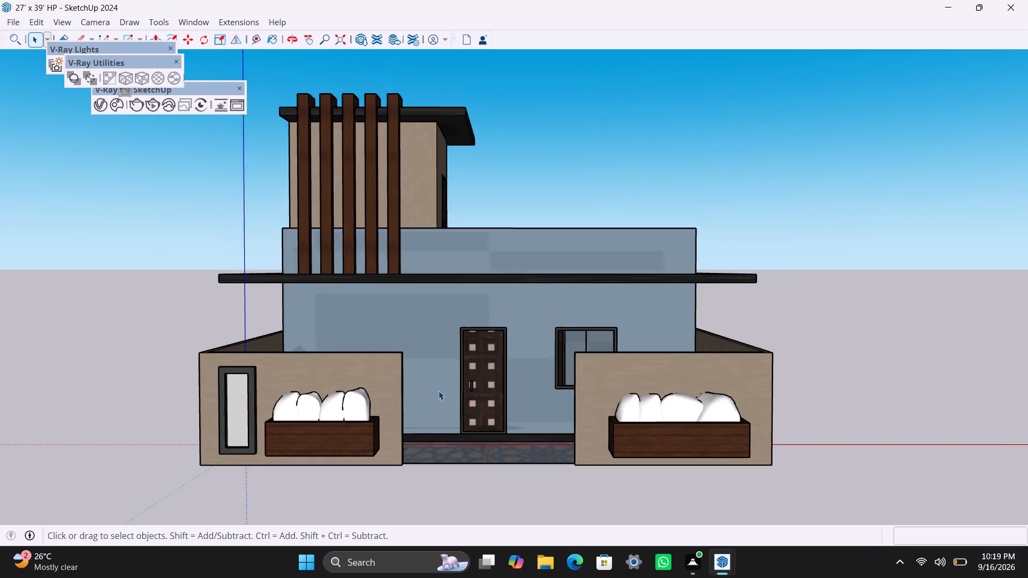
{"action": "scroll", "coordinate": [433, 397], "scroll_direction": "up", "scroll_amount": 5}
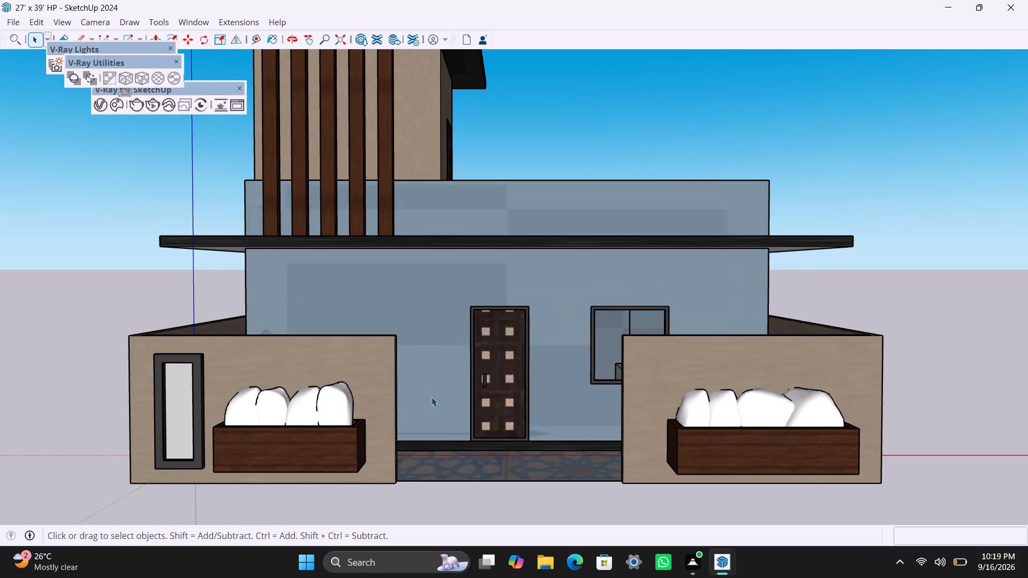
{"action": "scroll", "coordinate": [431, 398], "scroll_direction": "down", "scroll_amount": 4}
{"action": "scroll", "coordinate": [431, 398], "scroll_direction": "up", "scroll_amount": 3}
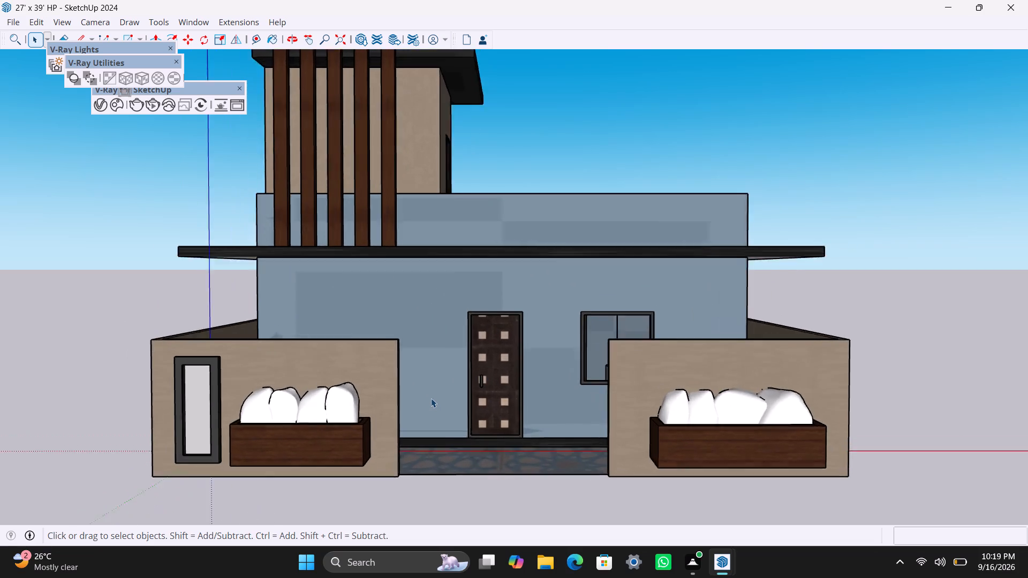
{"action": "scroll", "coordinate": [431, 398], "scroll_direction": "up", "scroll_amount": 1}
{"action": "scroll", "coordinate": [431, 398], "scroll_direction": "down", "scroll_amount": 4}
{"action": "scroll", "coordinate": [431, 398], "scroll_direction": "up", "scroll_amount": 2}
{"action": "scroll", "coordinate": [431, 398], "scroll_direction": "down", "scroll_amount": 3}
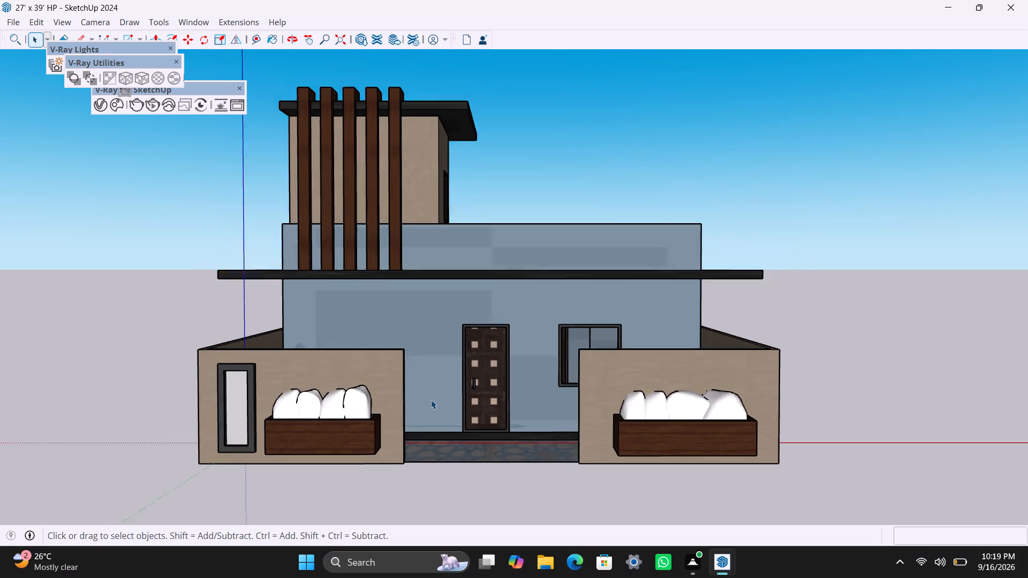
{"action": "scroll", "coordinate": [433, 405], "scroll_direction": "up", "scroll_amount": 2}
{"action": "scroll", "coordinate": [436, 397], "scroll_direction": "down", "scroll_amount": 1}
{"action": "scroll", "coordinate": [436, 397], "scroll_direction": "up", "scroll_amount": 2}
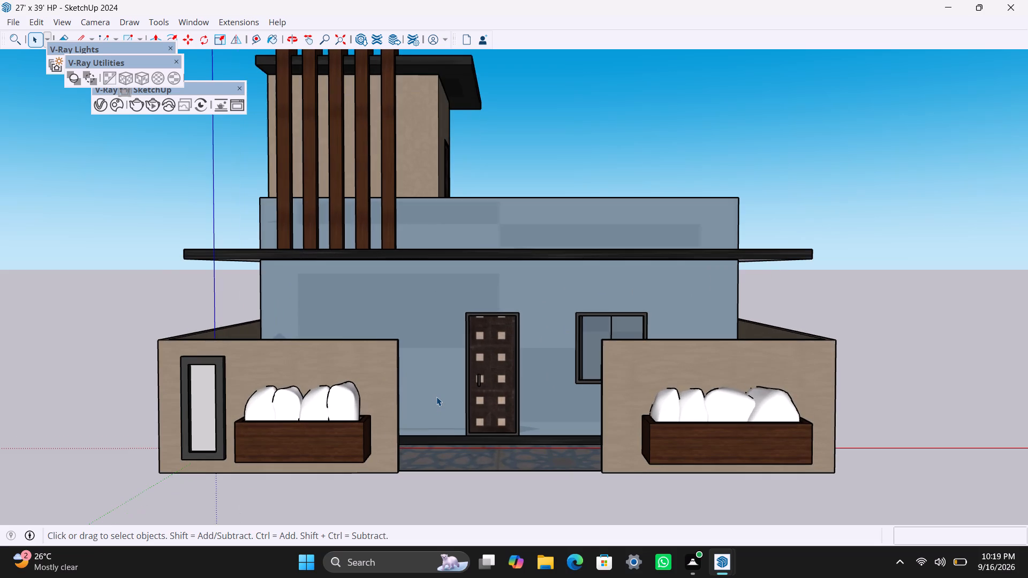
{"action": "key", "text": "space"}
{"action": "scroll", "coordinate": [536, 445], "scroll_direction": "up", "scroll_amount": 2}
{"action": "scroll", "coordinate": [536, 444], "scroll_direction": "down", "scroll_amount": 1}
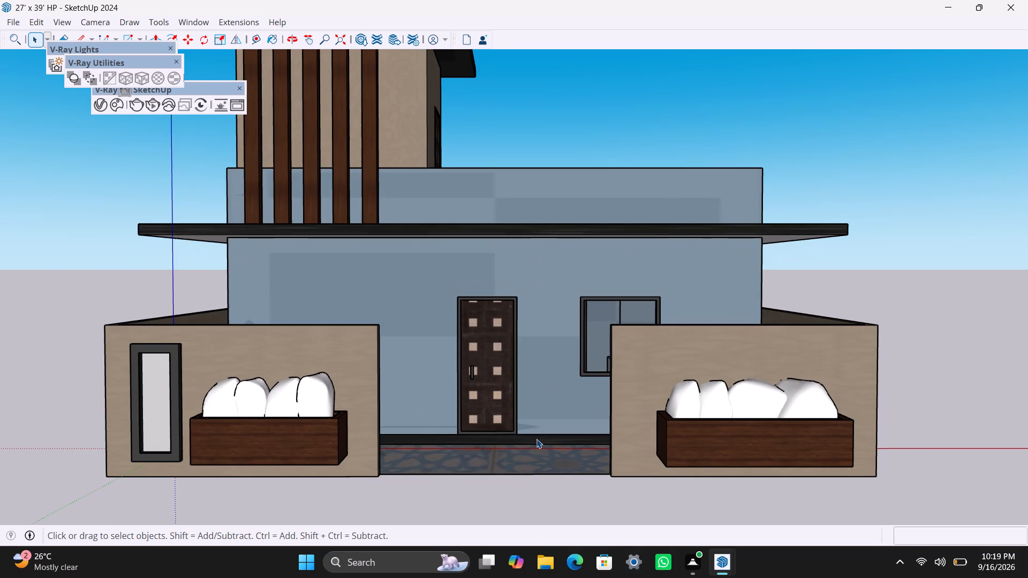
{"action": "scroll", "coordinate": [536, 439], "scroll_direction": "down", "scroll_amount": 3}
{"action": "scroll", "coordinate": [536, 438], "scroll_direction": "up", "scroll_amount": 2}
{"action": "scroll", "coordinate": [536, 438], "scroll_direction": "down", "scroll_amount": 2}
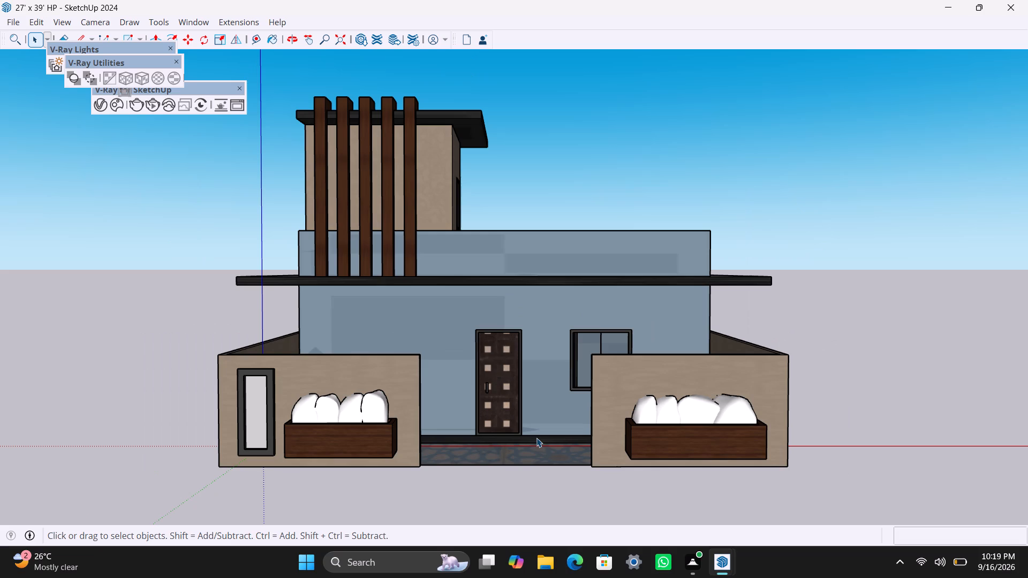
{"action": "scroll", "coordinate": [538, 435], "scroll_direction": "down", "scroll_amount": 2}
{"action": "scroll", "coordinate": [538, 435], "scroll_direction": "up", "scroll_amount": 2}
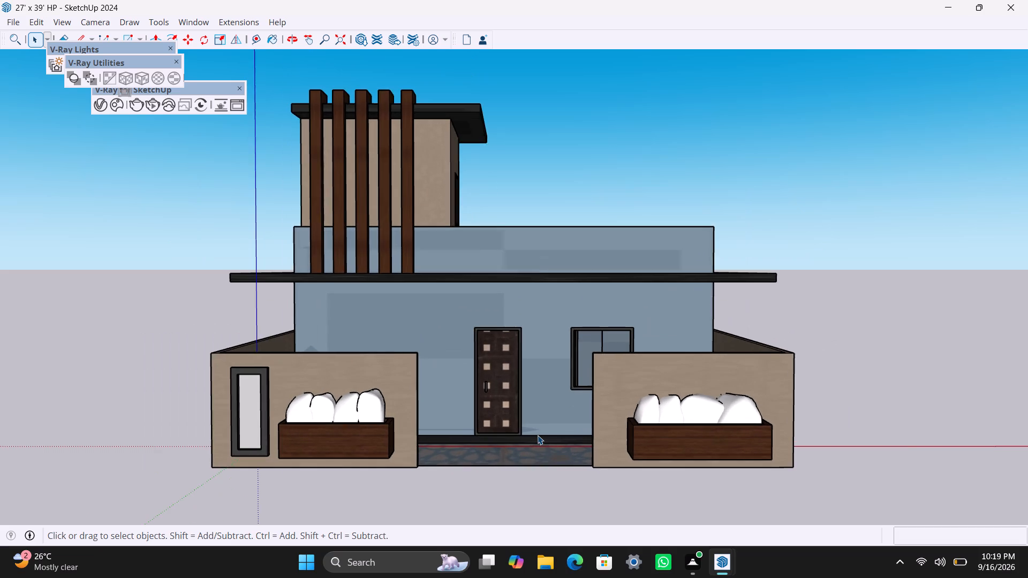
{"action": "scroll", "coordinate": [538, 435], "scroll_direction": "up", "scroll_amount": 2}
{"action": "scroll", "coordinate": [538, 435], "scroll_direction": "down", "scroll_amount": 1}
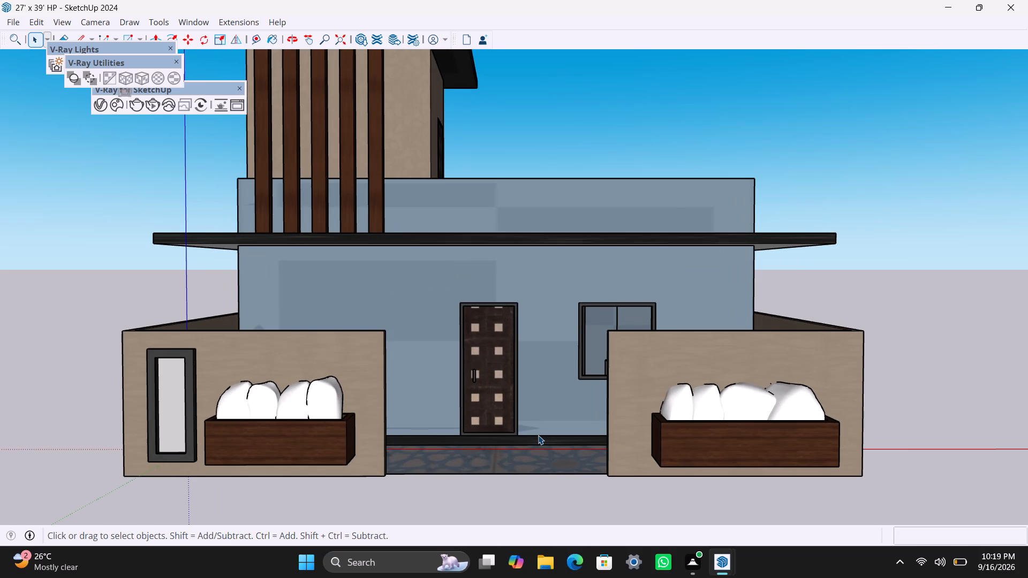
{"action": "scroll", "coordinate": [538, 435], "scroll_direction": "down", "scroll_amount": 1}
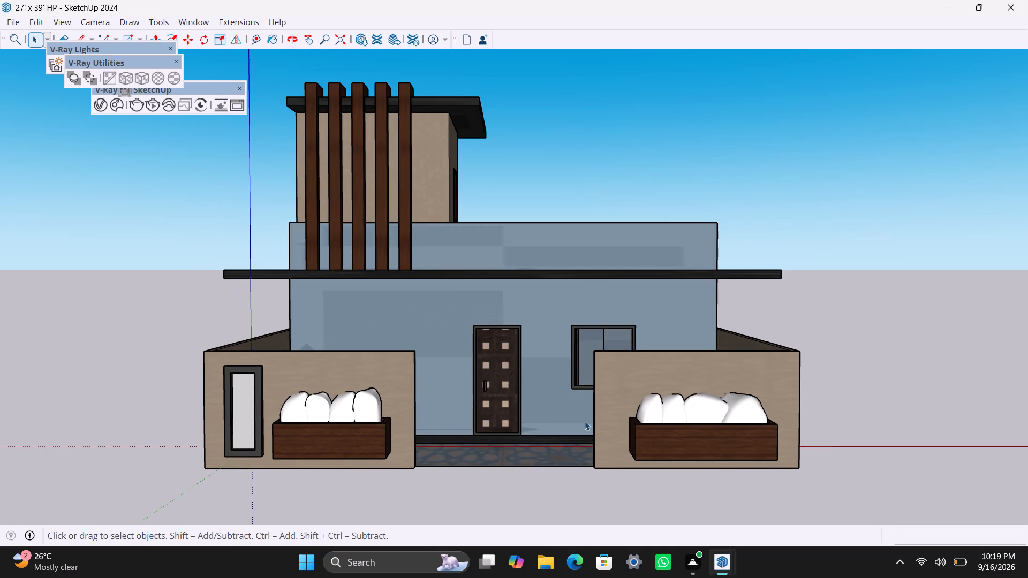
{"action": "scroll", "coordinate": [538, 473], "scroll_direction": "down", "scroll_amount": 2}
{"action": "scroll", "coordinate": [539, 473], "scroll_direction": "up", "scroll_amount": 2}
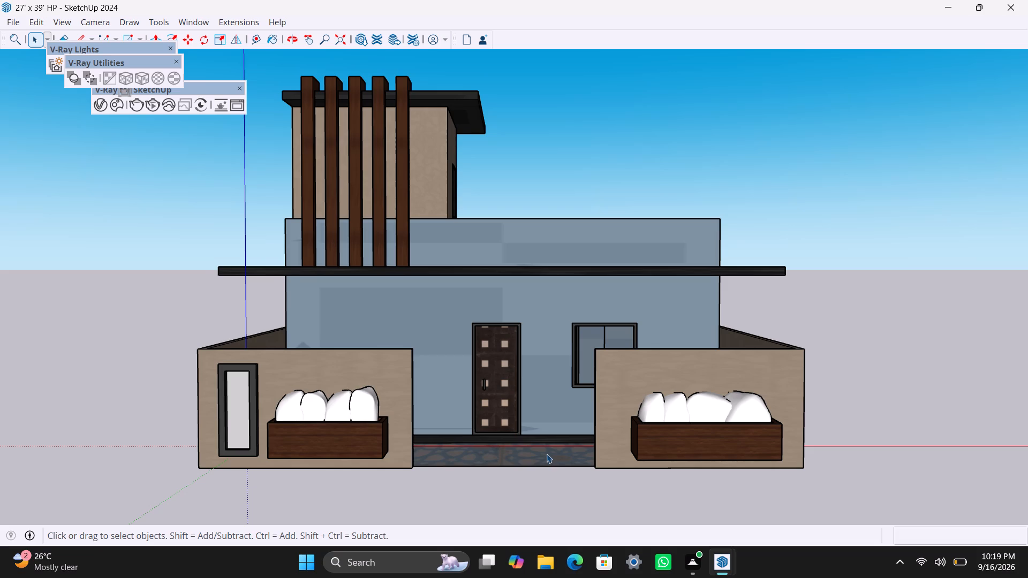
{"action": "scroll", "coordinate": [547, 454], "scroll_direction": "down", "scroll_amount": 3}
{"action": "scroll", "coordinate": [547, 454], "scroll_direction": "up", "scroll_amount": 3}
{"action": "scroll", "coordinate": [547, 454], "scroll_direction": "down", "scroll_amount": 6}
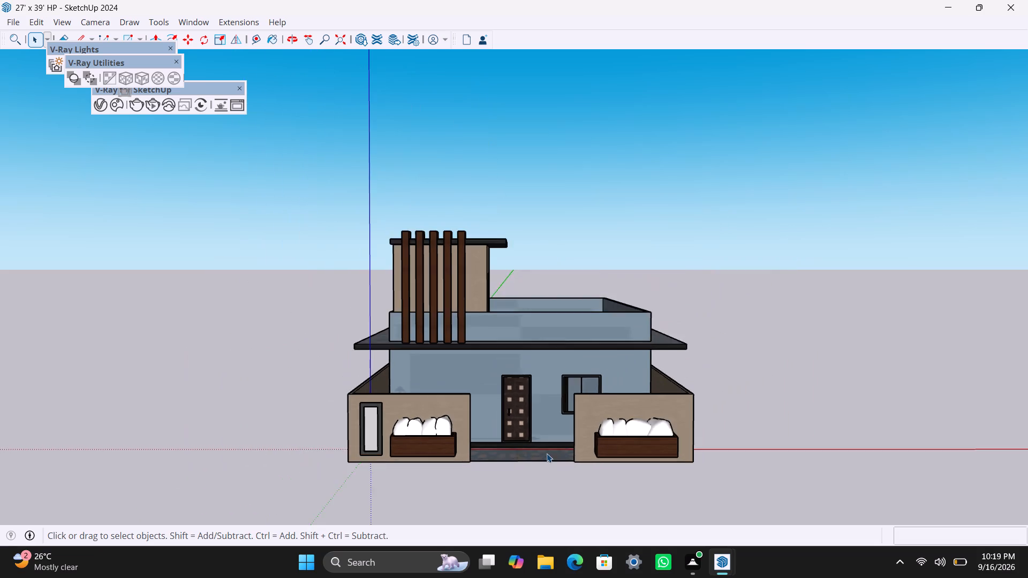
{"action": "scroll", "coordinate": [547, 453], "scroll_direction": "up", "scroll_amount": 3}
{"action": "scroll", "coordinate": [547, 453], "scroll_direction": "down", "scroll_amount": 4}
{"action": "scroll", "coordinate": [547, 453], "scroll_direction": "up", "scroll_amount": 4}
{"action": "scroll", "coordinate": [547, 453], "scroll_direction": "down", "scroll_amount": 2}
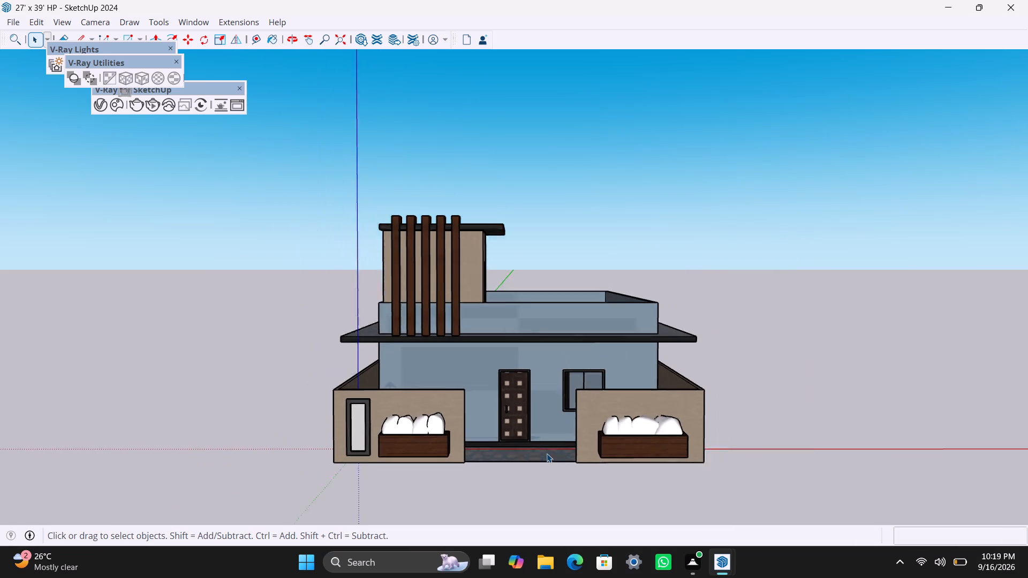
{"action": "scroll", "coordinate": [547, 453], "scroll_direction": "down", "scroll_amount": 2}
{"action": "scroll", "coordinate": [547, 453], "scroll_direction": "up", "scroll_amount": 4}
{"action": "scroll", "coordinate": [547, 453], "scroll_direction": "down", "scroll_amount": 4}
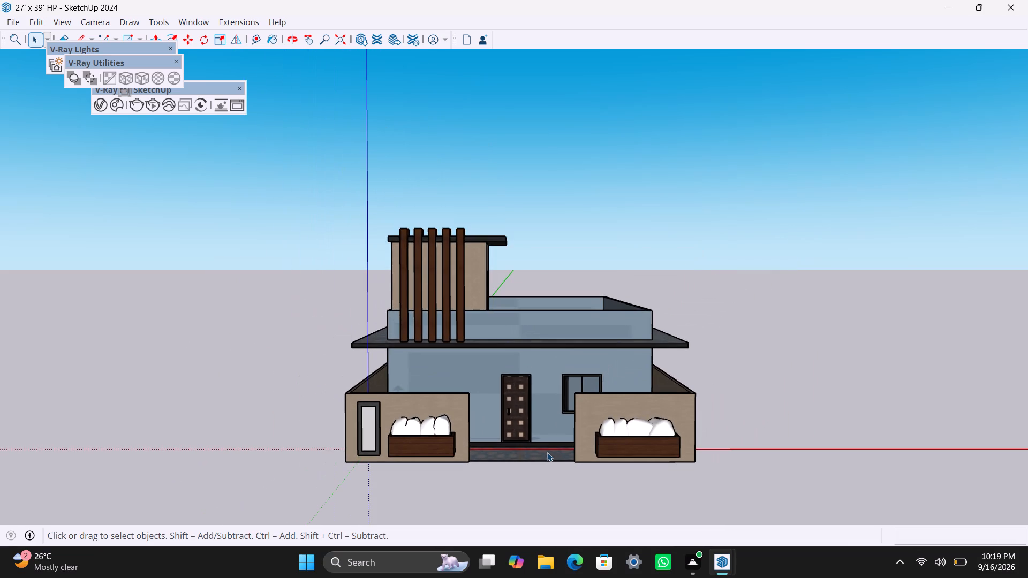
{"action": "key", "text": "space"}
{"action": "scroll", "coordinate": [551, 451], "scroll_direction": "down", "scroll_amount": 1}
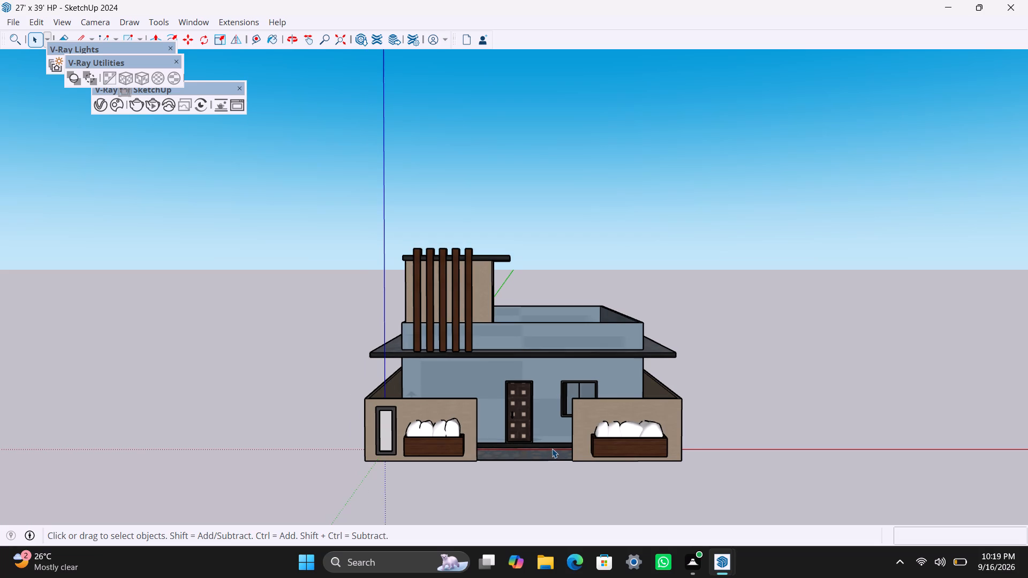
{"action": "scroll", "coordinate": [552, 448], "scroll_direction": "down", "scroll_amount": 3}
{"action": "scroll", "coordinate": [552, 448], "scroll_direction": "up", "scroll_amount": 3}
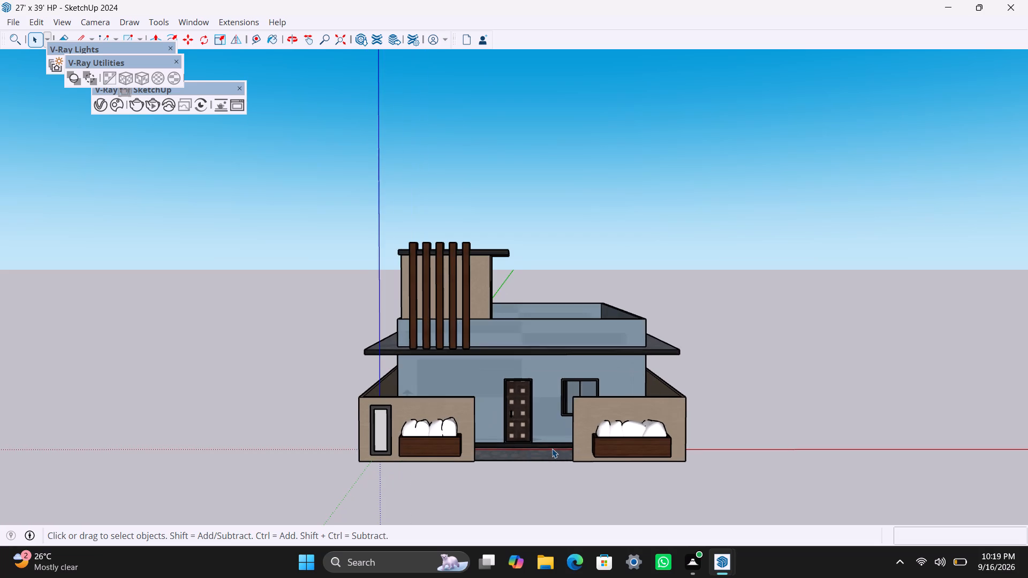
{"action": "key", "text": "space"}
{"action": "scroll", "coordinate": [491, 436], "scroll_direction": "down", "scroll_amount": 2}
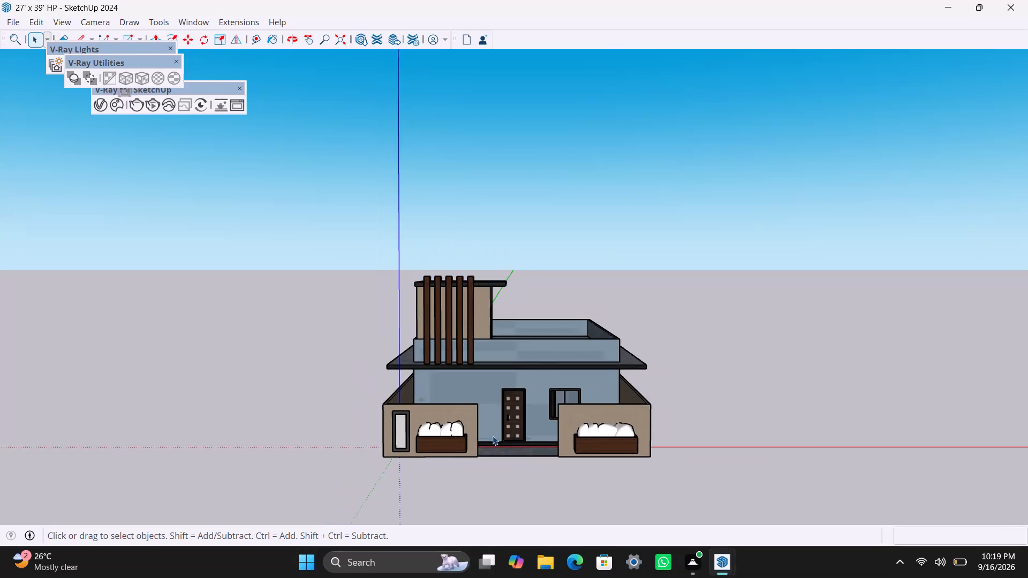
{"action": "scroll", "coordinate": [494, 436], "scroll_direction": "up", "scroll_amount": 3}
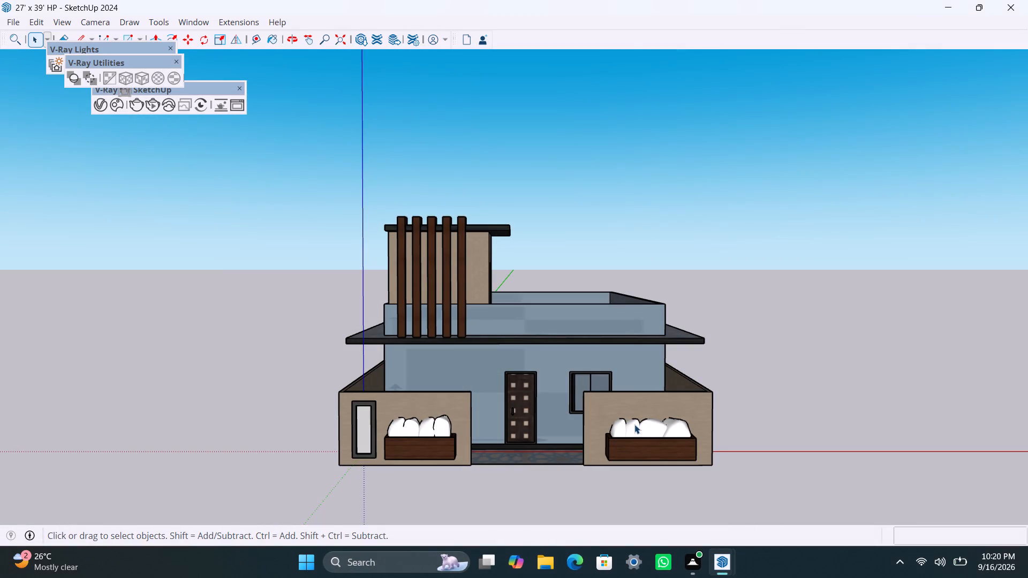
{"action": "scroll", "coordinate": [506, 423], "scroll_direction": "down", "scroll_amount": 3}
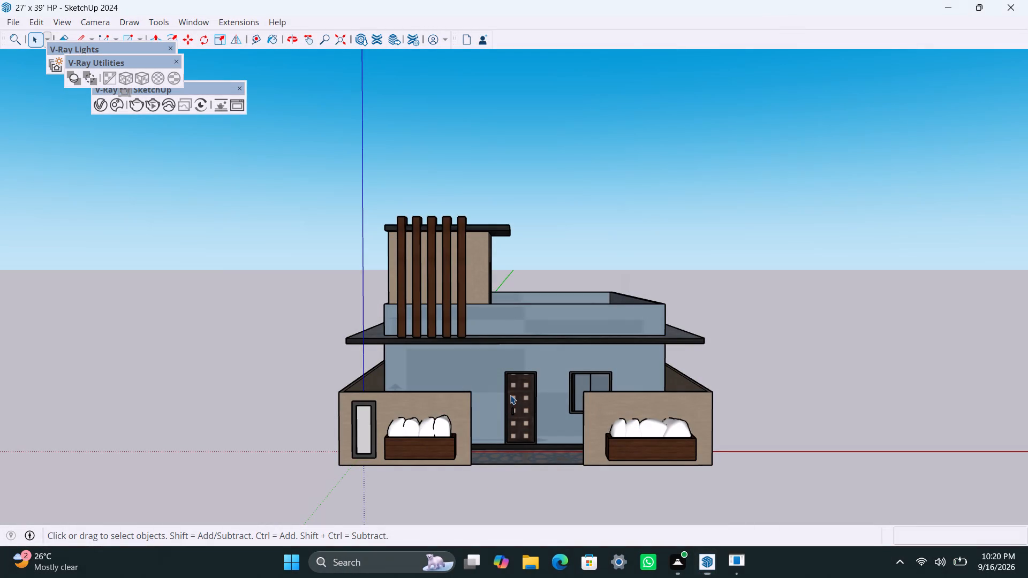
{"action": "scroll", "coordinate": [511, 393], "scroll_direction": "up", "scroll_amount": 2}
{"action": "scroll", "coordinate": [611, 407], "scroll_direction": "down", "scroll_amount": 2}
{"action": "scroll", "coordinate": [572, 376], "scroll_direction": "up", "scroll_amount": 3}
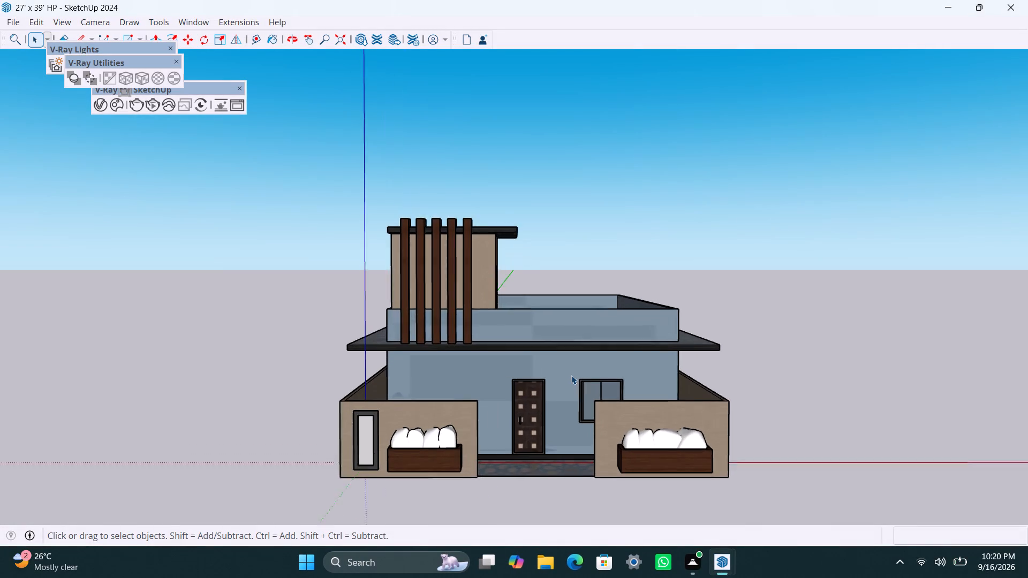
Examine the house from its front corner and long side, including the side windows, roof slab, parapet, stair-room door and boundary wall.
{"action": "key", "text": "space"}
{"action": "scroll", "coordinate": [568, 364], "scroll_direction": "down", "scroll_amount": 2}
{"action": "scroll", "coordinate": [547, 366], "scroll_direction": "up", "scroll_amount": 5}
{"action": "middle_click_drag", "start_coordinate": [523, 330], "coordinate": [475, 379]}
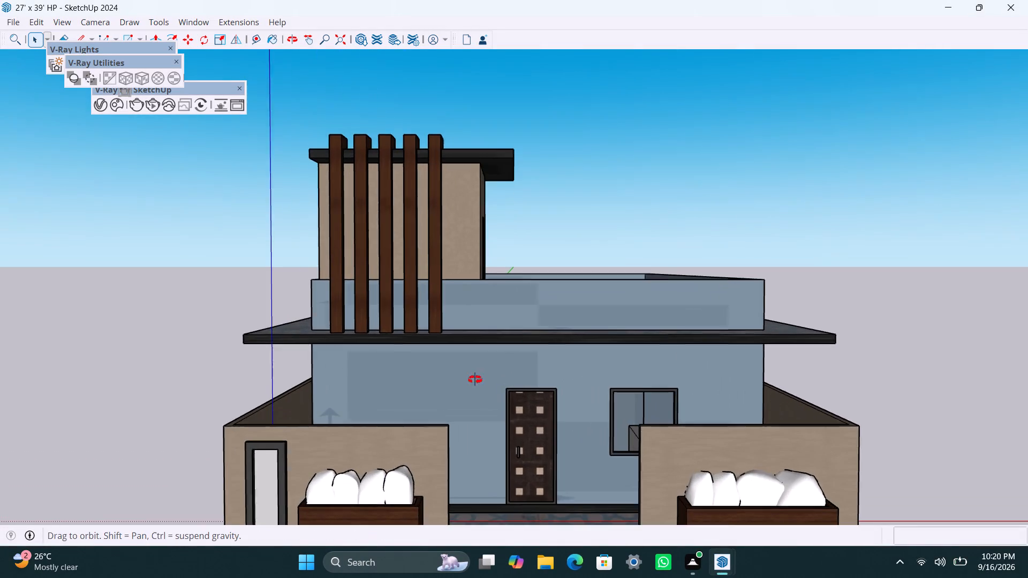
{"action": "middle_click_drag", "start_coordinate": [475, 379], "coordinate": [338, 370]}
{"action": "scroll", "coordinate": [532, 390], "scroll_direction": "down", "scroll_amount": 4}
{"action": "middle_click_drag", "start_coordinate": [591, 432], "coordinate": [496, 420]}
{"action": "scroll", "coordinate": [530, 422], "scroll_direction": "up", "scroll_amount": 1}
{"action": "middle_click_drag", "start_coordinate": [562, 413], "coordinate": [560, 411]}
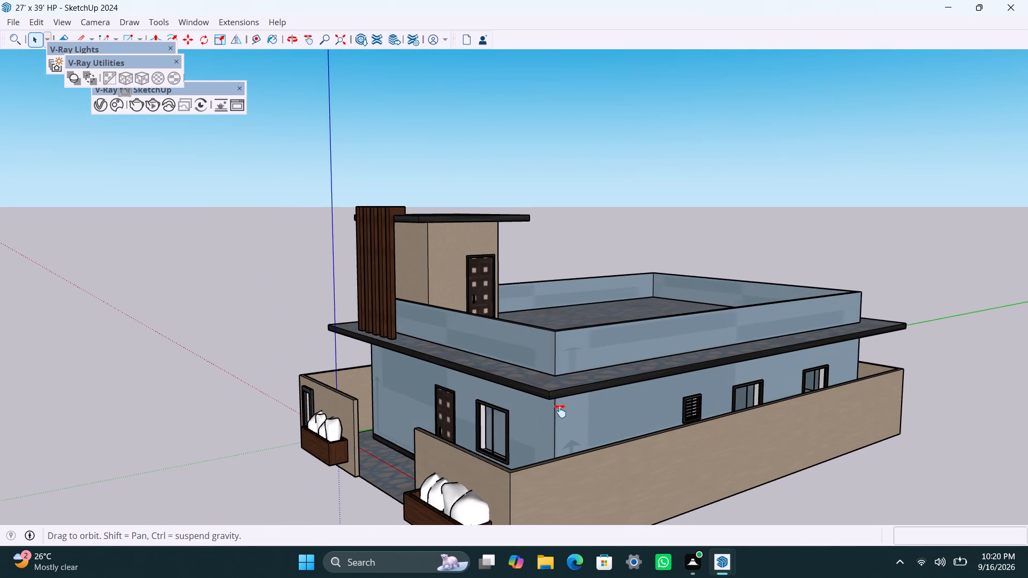
{"action": "middle_click_drag", "start_coordinate": [560, 411], "coordinate": [478, 347]}
{"action": "scroll", "coordinate": [495, 354], "scroll_direction": "up", "scroll_amount": 3}
{"action": "middle_click_drag", "start_coordinate": [513, 378], "coordinate": [468, 387]}
{"action": "scroll", "coordinate": [451, 402], "scroll_direction": "down", "scroll_amount": 2}
{"action": "scroll", "coordinate": [467, 454], "scroll_direction": "up", "scroll_amount": 4}
{"action": "scroll", "coordinate": [432, 465], "scroll_direction": "down", "scroll_amount": 3}
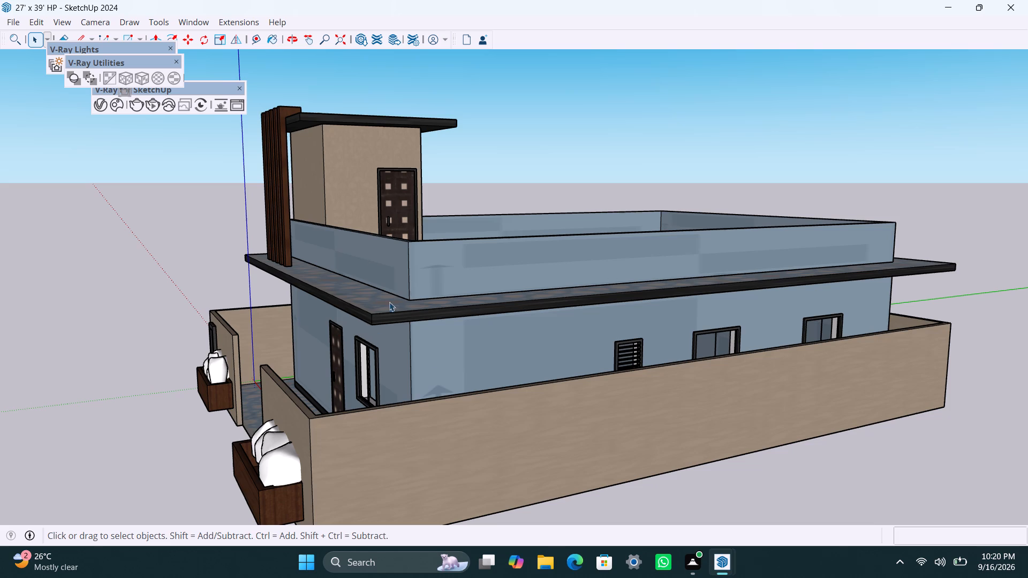
{"action": "scroll", "coordinate": [423, 398], "scroll_direction": "down", "scroll_amount": 3}
{"action": "scroll", "coordinate": [423, 398], "scroll_direction": "up", "scroll_amount": 4}
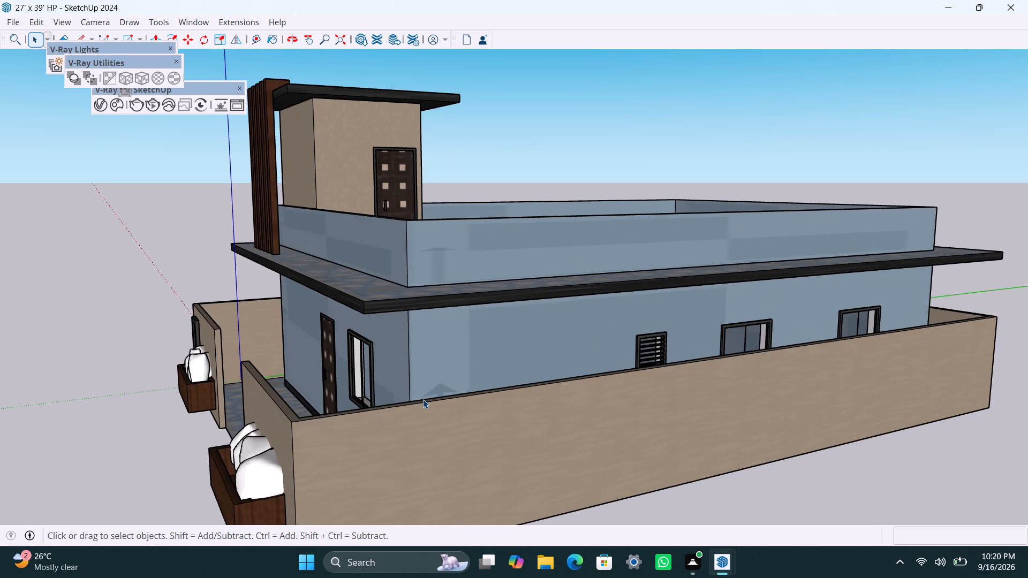
{"action": "key", "text": "space"}
Return to the house front and examine it from a raised angle and at eye level, including the louvres and planter boxes.
{"action": "middle_click_drag", "start_coordinate": [216, 478], "coordinate": [278, 481]}
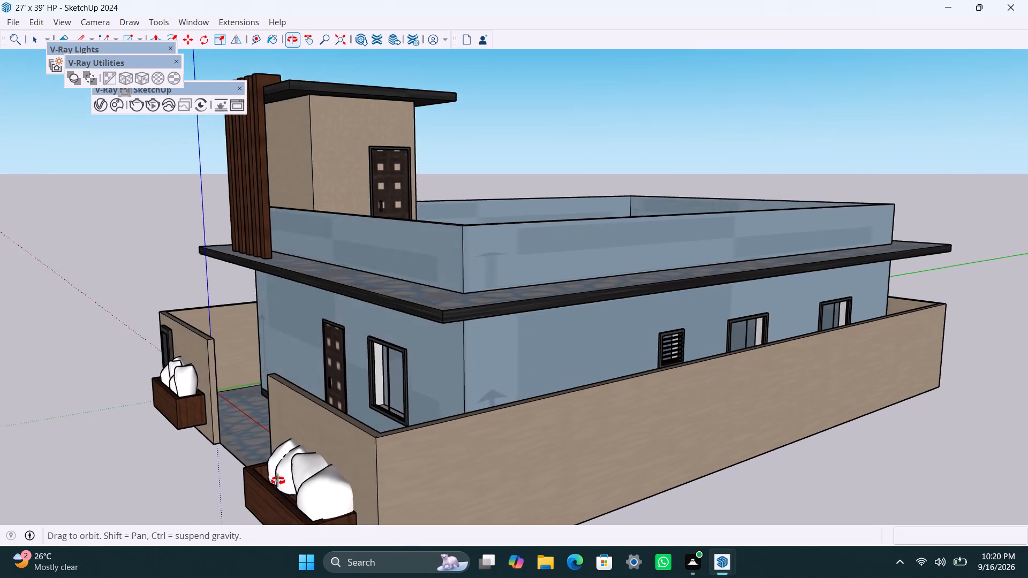
{"action": "middle_click_drag", "start_coordinate": [278, 481], "coordinate": [596, 482]}
{"action": "scroll", "coordinate": [552, 465], "scroll_direction": "down", "scroll_amount": 3}
{"action": "scroll", "coordinate": [505, 460], "scroll_direction": "up", "scroll_amount": 2}
{"action": "scroll", "coordinate": [504, 459], "scroll_direction": "down", "scroll_amount": 3}
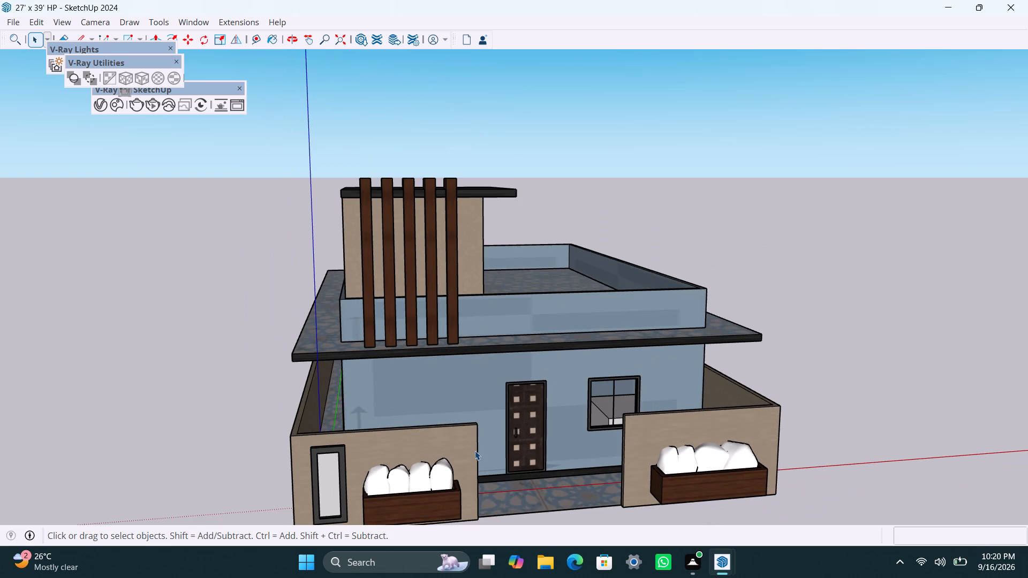
{"action": "key", "text": "space"}
{"action": "scroll", "coordinate": [470, 481], "scroll_direction": "down", "scroll_amount": 2}
{"action": "middle_click_drag", "start_coordinate": [470, 479], "coordinate": [421, 478]}
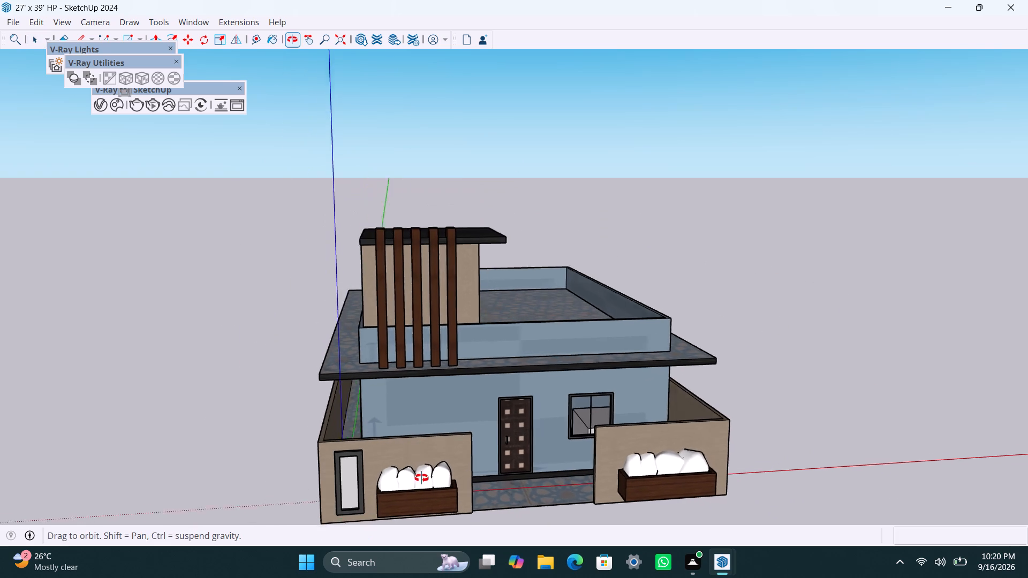
{"action": "middle_click_drag", "start_coordinate": [421, 478], "coordinate": [413, 478]}
{"action": "scroll", "coordinate": [446, 468], "scroll_direction": "up", "scroll_amount": 2}
{"action": "middle_click_drag", "start_coordinate": [447, 466], "coordinate": [431, 415]}
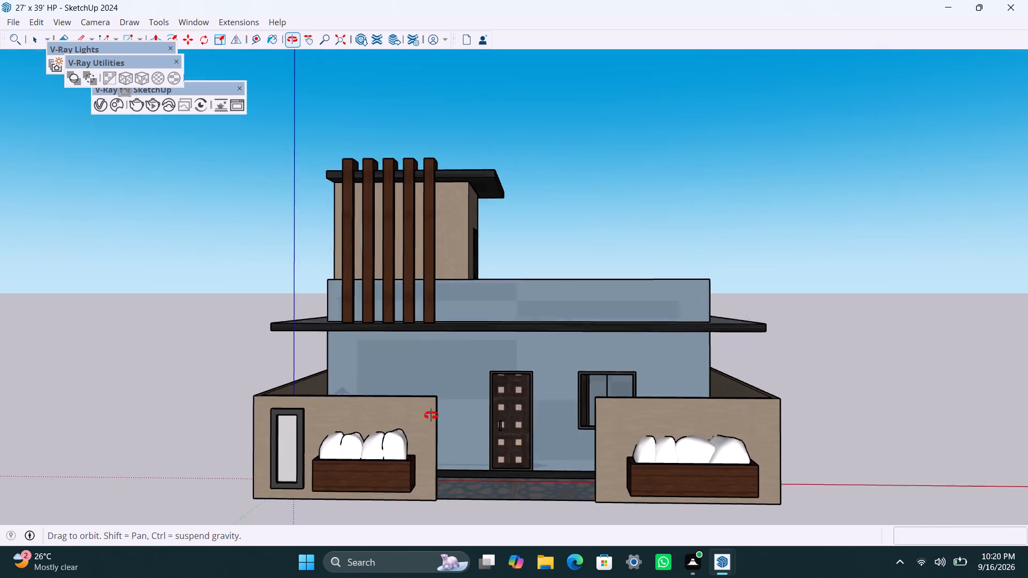
{"action": "middle_click_drag", "start_coordinate": [431, 415], "coordinate": [449, 422]}
{"action": "scroll", "coordinate": [449, 423], "scroll_direction": "down", "scroll_amount": 3}
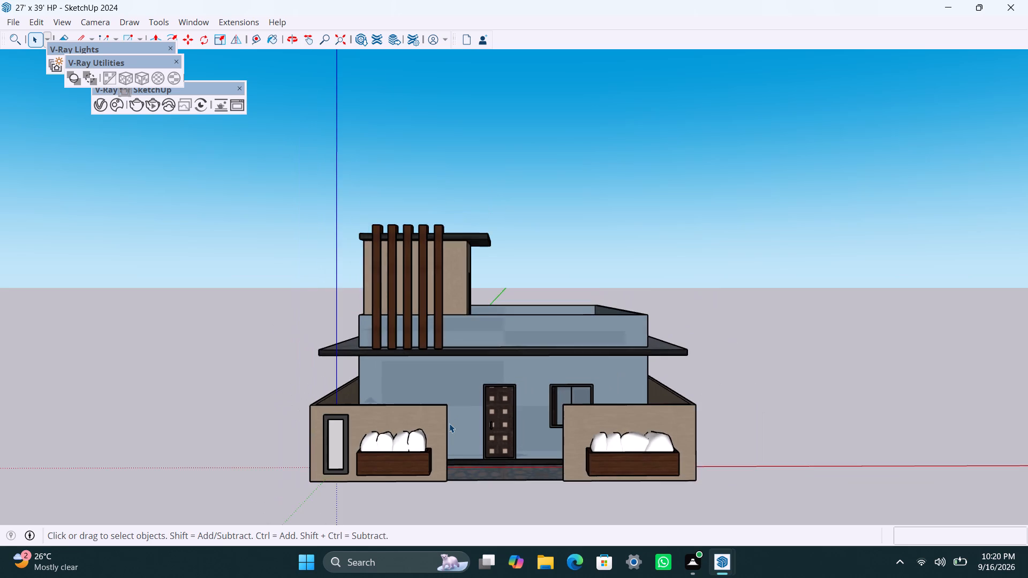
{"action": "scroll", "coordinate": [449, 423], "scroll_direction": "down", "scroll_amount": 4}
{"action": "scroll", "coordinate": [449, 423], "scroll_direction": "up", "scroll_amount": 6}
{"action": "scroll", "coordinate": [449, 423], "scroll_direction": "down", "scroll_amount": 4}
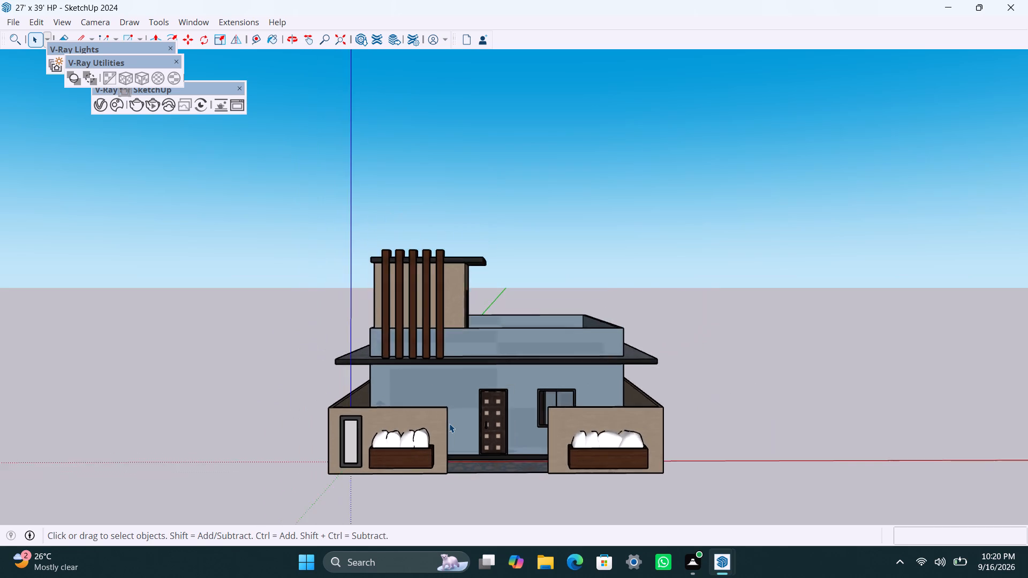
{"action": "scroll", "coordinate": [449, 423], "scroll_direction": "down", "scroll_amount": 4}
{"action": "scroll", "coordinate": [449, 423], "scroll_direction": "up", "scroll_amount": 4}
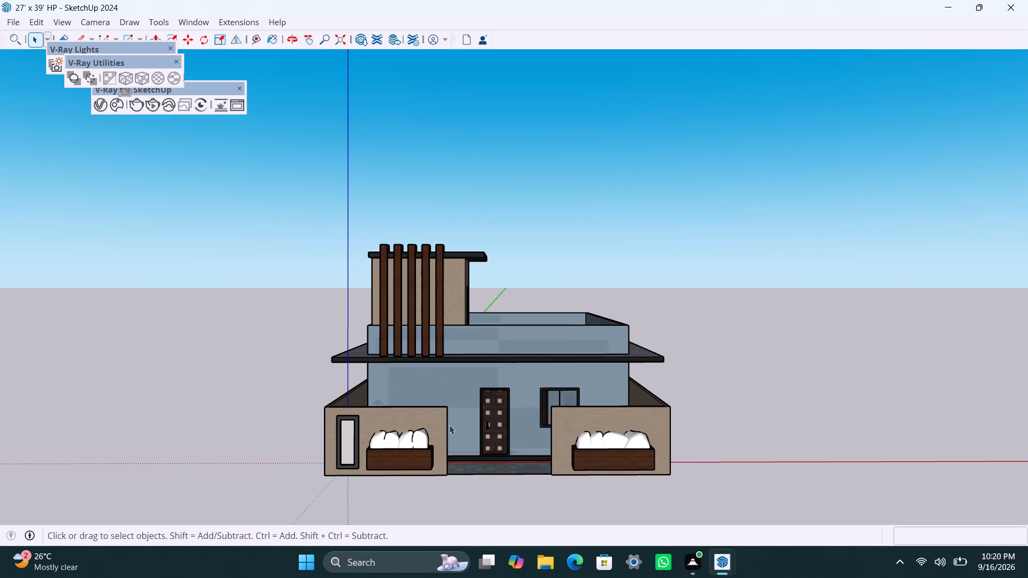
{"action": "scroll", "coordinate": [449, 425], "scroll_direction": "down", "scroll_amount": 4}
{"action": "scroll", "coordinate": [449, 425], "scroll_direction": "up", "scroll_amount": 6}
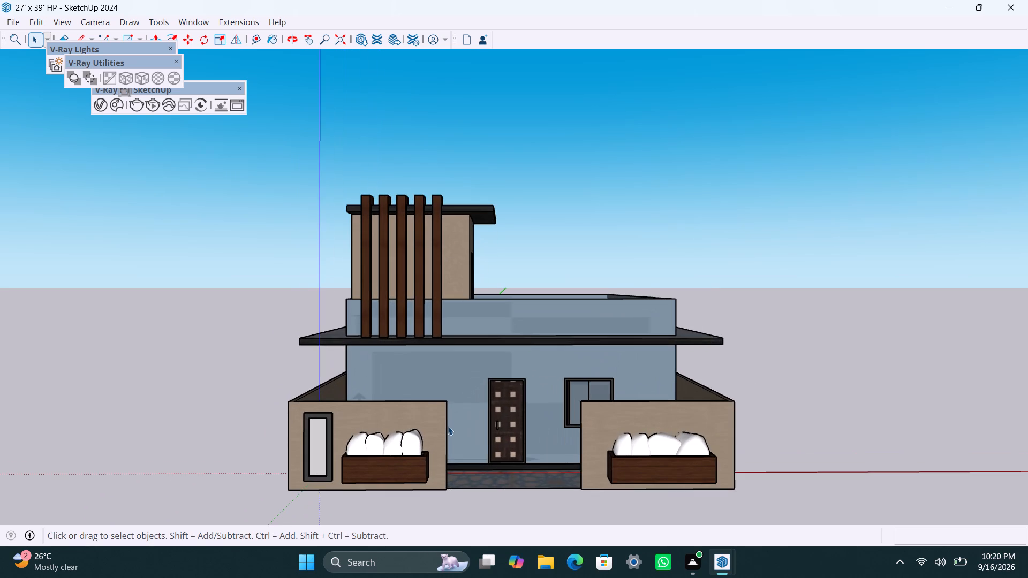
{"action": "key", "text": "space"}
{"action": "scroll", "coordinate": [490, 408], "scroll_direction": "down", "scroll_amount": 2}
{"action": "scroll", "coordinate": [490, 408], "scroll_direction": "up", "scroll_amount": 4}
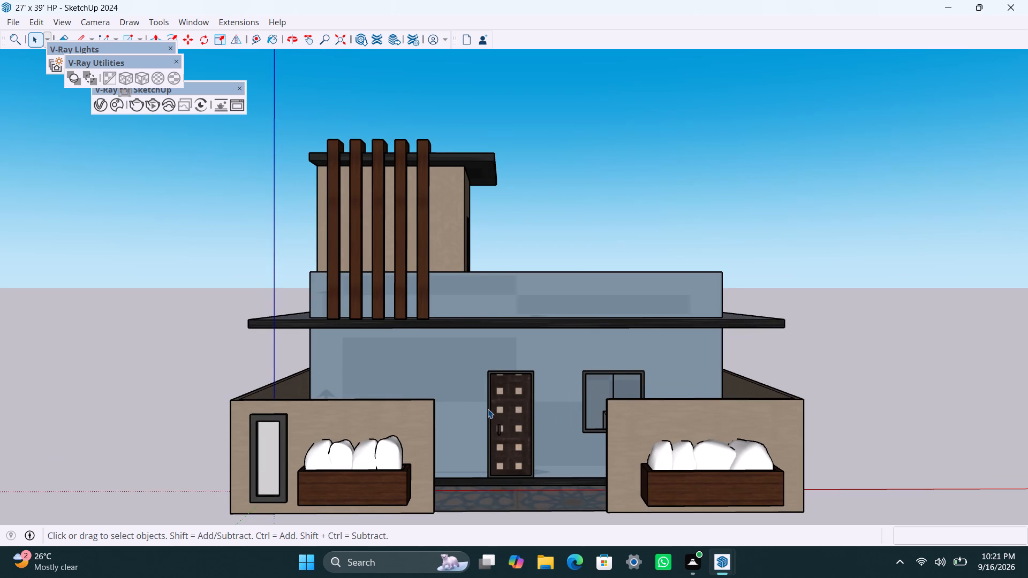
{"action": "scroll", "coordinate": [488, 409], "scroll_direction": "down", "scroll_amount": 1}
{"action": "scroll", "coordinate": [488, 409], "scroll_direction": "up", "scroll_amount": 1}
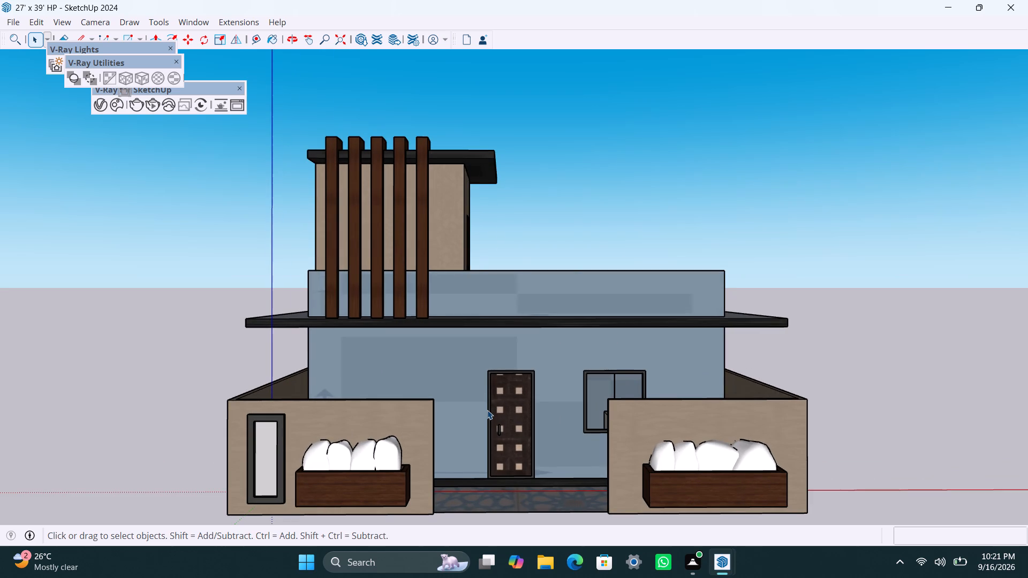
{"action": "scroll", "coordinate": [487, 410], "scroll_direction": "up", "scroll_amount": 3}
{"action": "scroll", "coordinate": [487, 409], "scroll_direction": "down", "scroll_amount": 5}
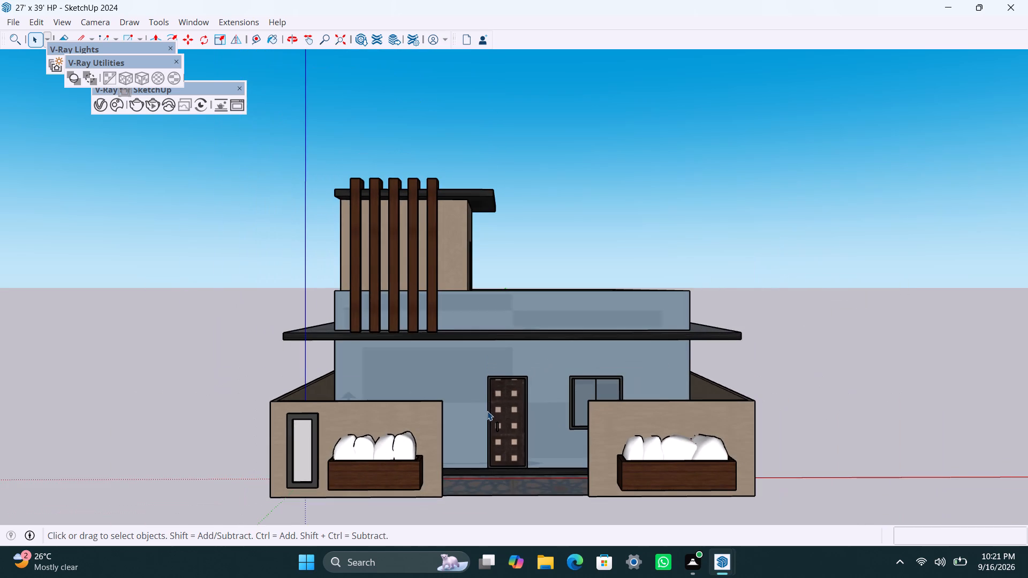
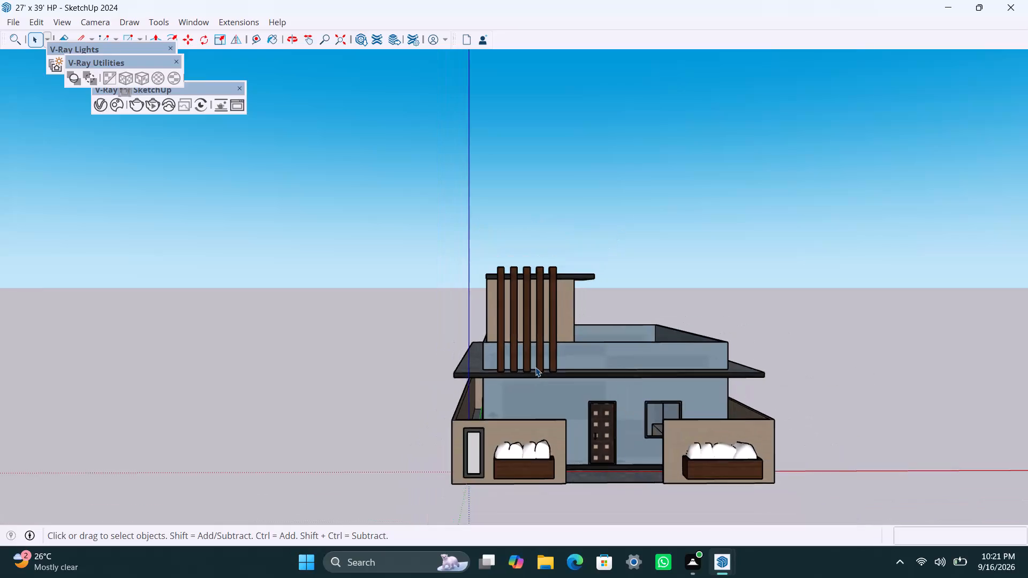
Examine the house's front facade, right side and boundary walls from several angles and distances.
{"action": "scroll", "coordinate": [535, 367], "scroll_direction": "up", "scroll_amount": 3}
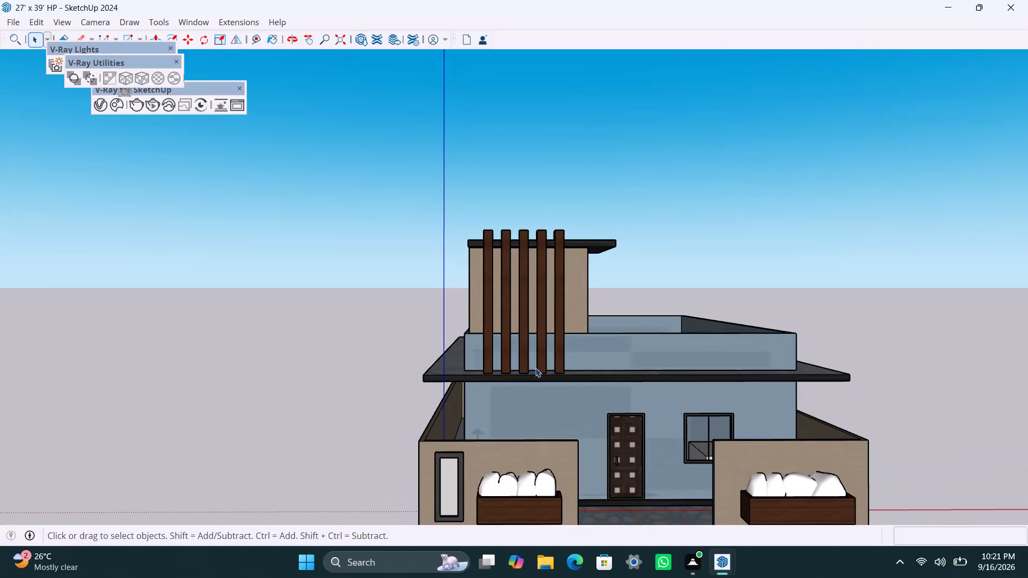
{"action": "key", "text": "space"}
{"action": "scroll", "coordinate": [398, 325], "scroll_direction": "down", "scroll_amount": 4}
{"action": "middle_click_drag", "start_coordinate": [344, 334], "coordinate": [262, 340]}
{"action": "scroll", "coordinate": [548, 376], "scroll_direction": "up", "scroll_amount": 3}
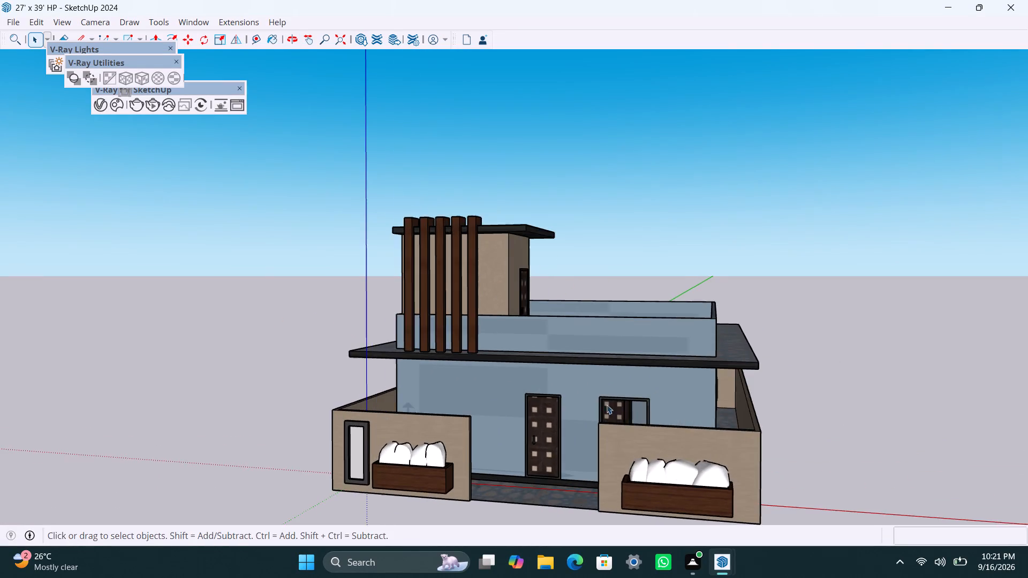
{"action": "middle_click_drag", "start_coordinate": [629, 418], "coordinate": [495, 430]}
{"action": "key", "text": "c"}
{"action": "key", "text": "space"}
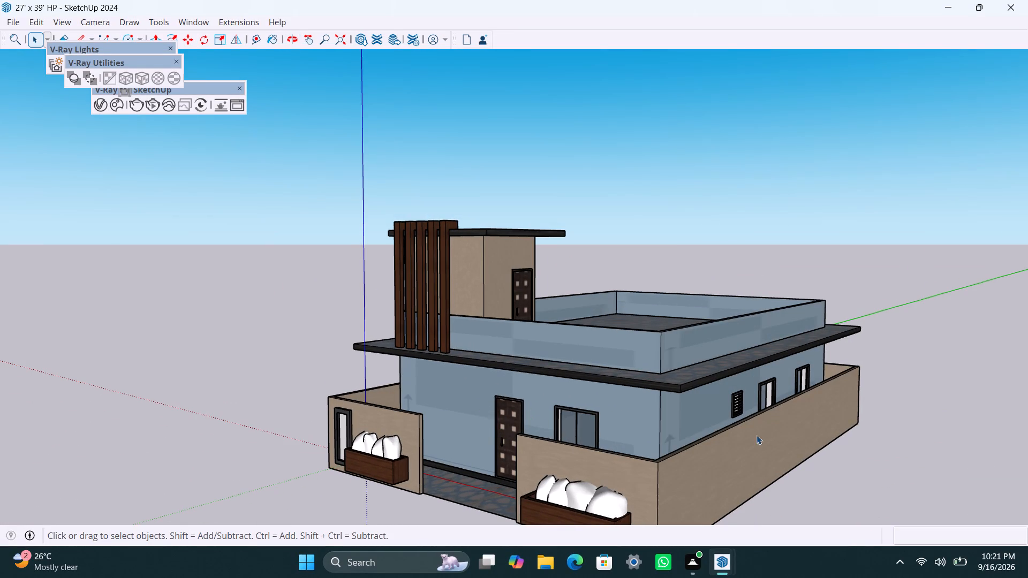
{"action": "left_click", "coordinate": [773, 473]}
{"action": "scroll", "coordinate": [652, 475], "scroll_direction": "down", "scroll_amount": 2}
{"action": "middle_click_drag", "start_coordinate": [651, 476], "coordinate": [552, 431]}
{"action": "scroll", "coordinate": [617, 461], "scroll_direction": "up", "scroll_amount": 1}
{"action": "middle_click_drag", "start_coordinate": [539, 477], "coordinate": [744, 512]}
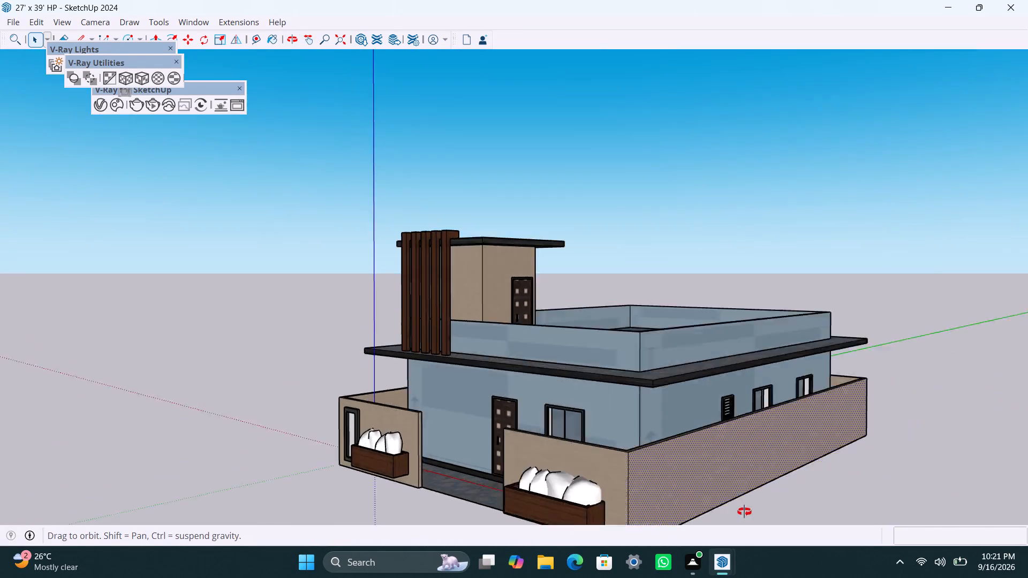
{"action": "middle_click_drag", "start_coordinate": [744, 512], "coordinate": [775, 506]}
{"action": "scroll", "coordinate": [690, 449], "scroll_direction": "down", "scroll_amount": 3}
{"action": "middle_click_drag", "start_coordinate": [564, 470], "coordinate": [626, 482]}
{"action": "scroll", "coordinate": [557, 415], "scroll_direction": "up", "scroll_amount": 2}
{"action": "middle_click_drag", "start_coordinate": [544, 423], "coordinate": [546, 490]}
{"action": "scroll", "coordinate": [531, 478], "scroll_direction": "up", "scroll_amount": 2}
{"action": "middle_click_drag", "start_coordinate": [526, 475], "coordinate": [518, 485]}
{"action": "scroll", "coordinate": [511, 463], "scroll_direction": "up", "scroll_amount": 4}
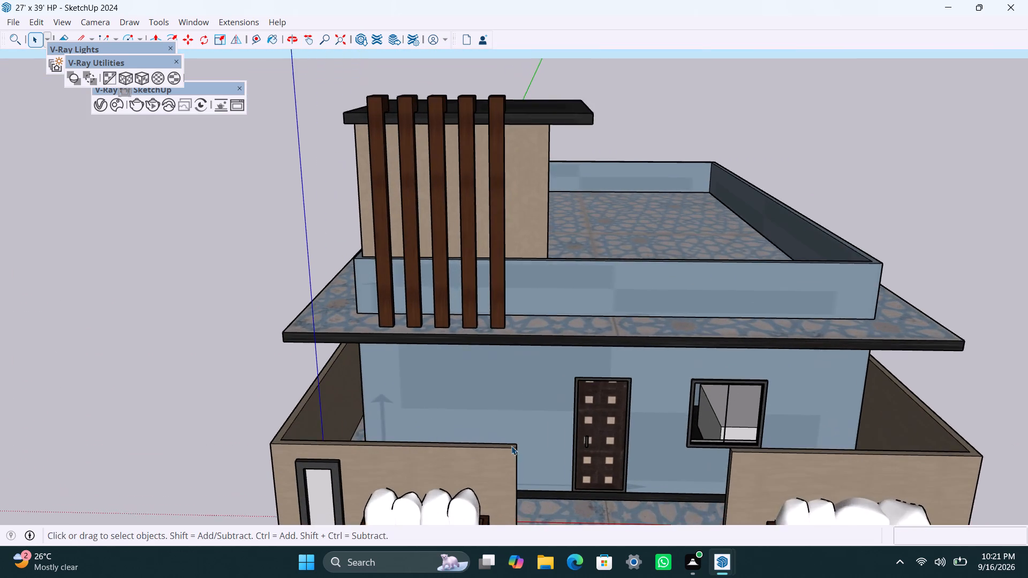
{"action": "scroll", "coordinate": [516, 445], "scroll_direction": "up", "scroll_amount": 2}
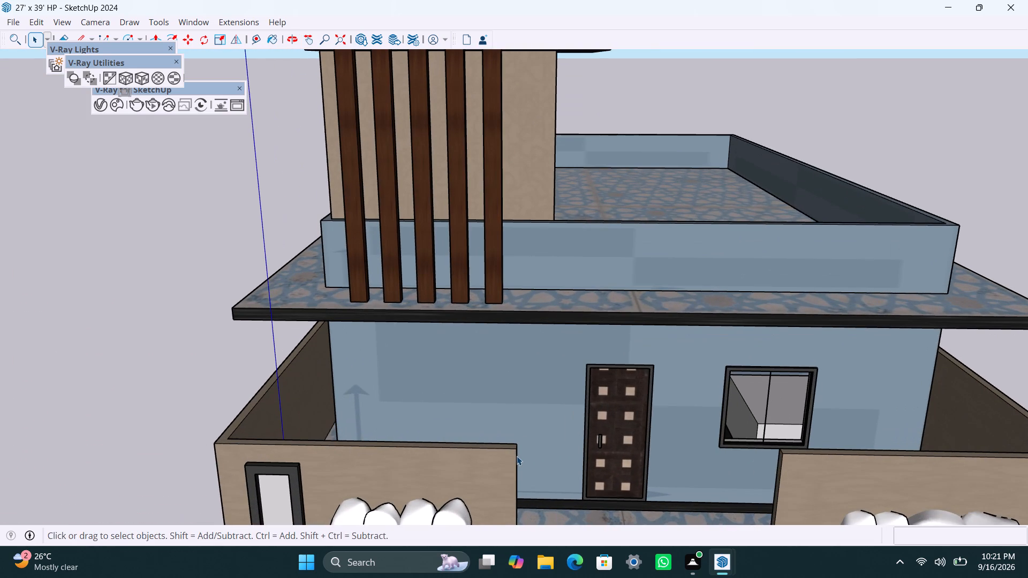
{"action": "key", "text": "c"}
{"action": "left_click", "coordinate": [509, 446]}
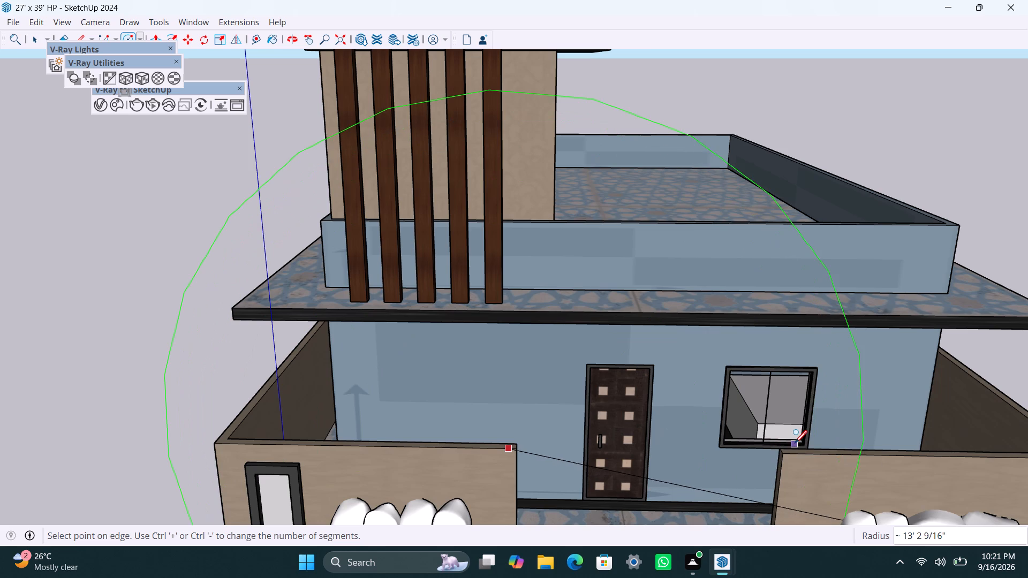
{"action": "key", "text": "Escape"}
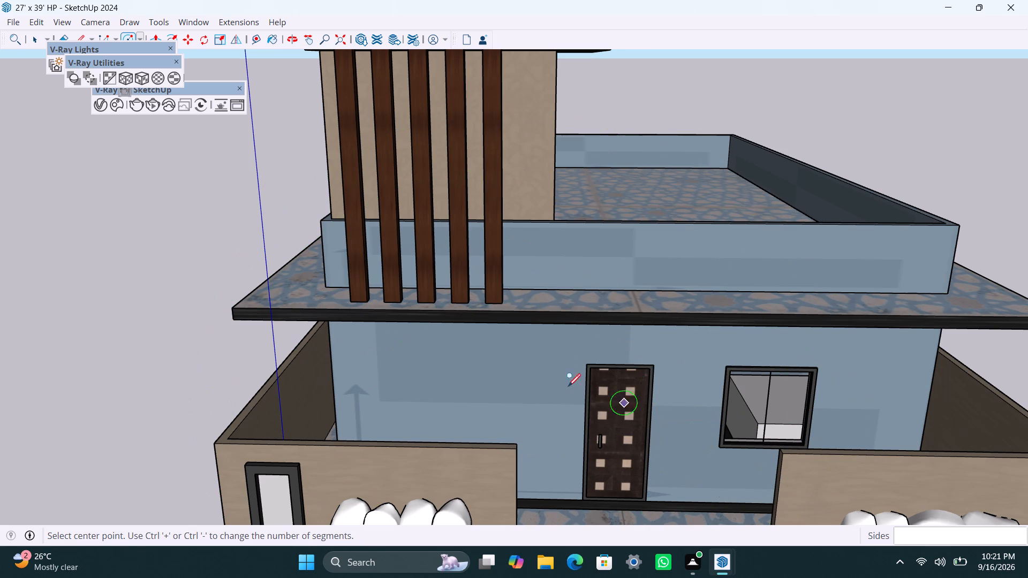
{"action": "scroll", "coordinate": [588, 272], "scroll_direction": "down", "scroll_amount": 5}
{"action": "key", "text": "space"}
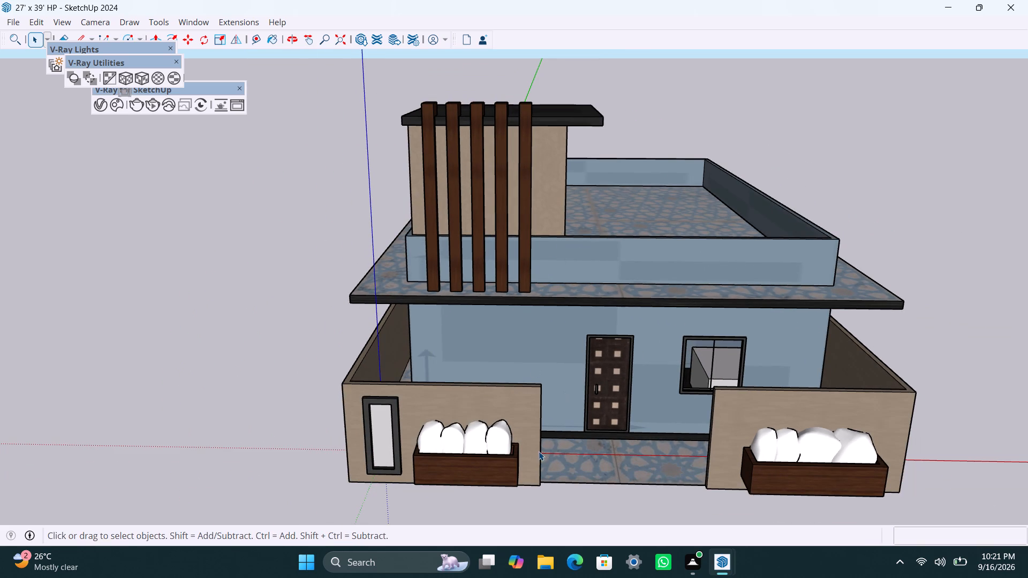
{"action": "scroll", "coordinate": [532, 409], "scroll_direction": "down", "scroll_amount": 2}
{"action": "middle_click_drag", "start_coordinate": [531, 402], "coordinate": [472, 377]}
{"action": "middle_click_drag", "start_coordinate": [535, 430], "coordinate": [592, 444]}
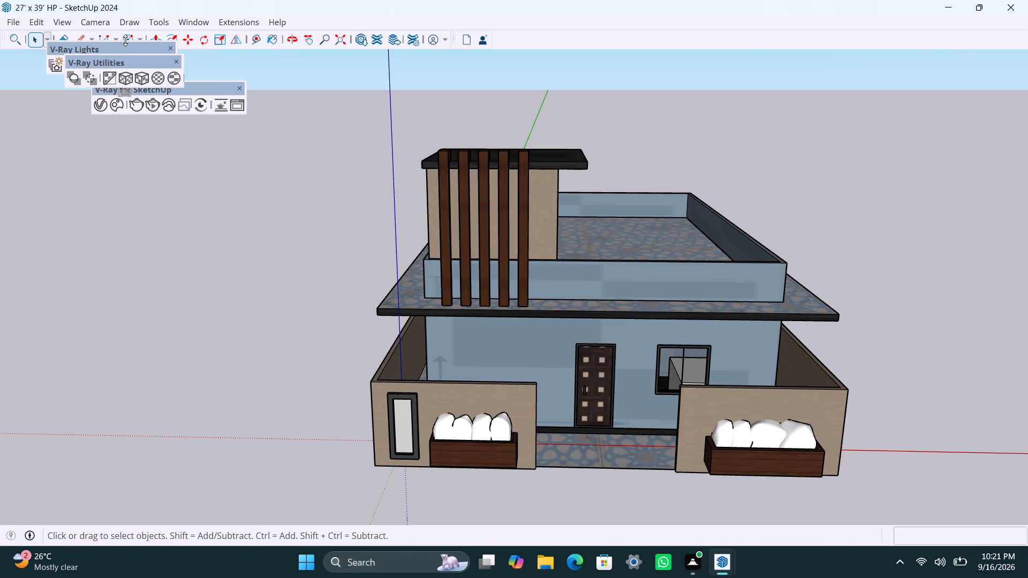
Place a V-Ray dome light on the ground just outside the right front boundary wall.
{"action": "left_click_drag", "start_coordinate": [125, 40], "coordinate": [97, 126]}
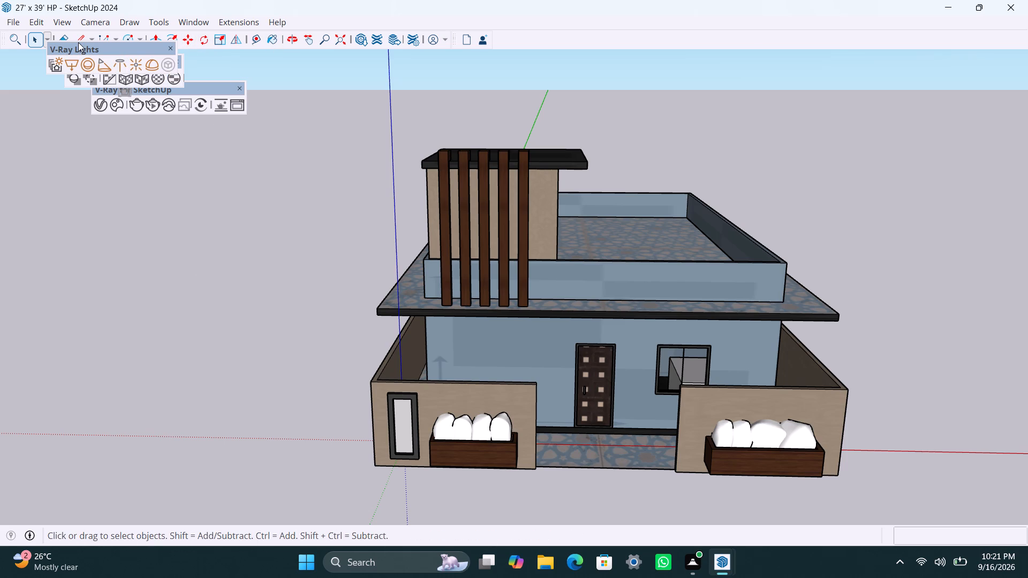
{"action": "left_click", "coordinate": [79, 40]}
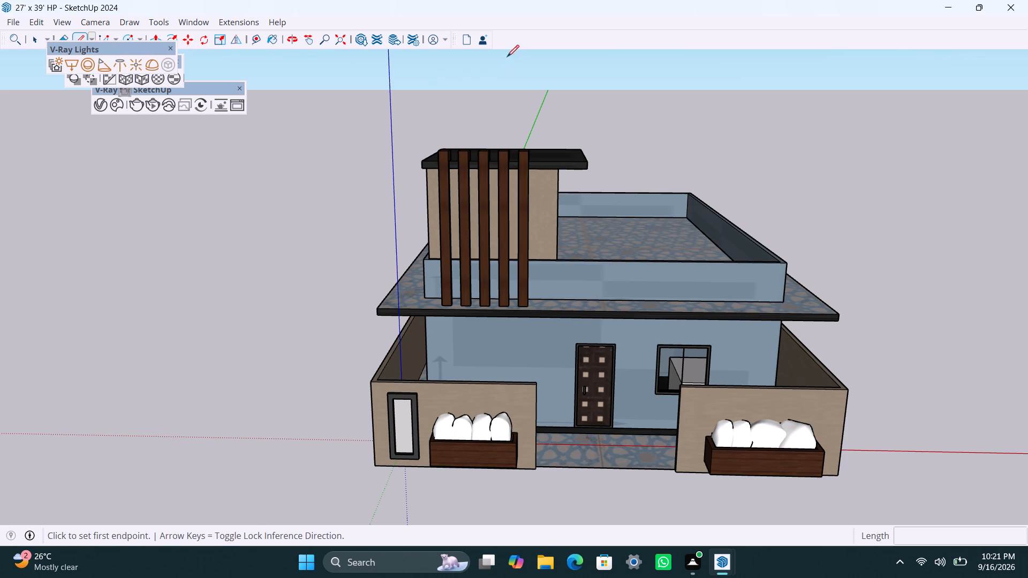
{"action": "key", "text": "space"}
{"action": "scroll", "coordinate": [473, 92], "scroll_direction": "up", "scroll_amount": 1}
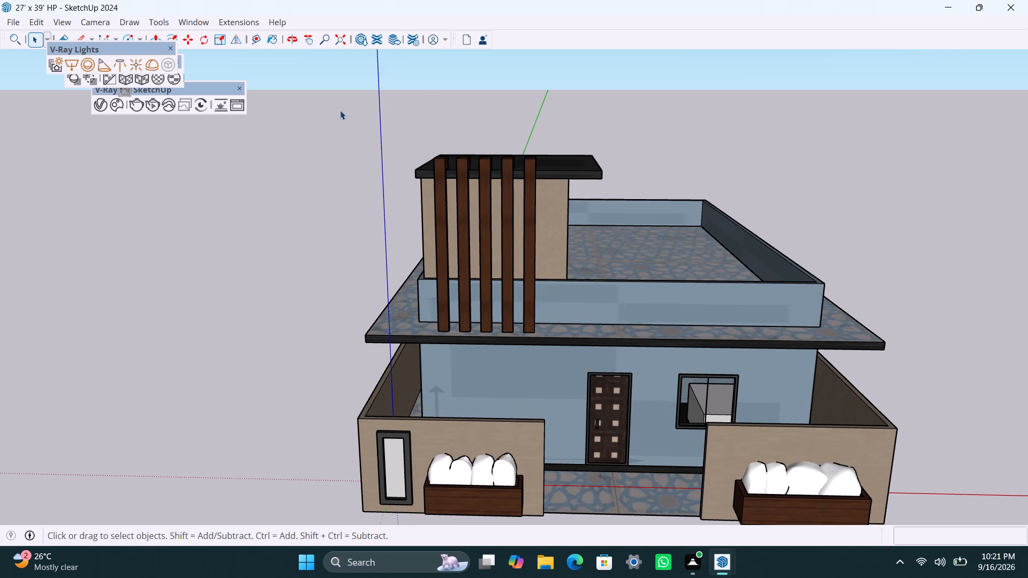
{"action": "middle_click_drag", "start_coordinate": [344, 121], "coordinate": [337, 102]}
{"action": "scroll", "coordinate": [176, 48], "scroll_direction": "up", "scroll_amount": 1}
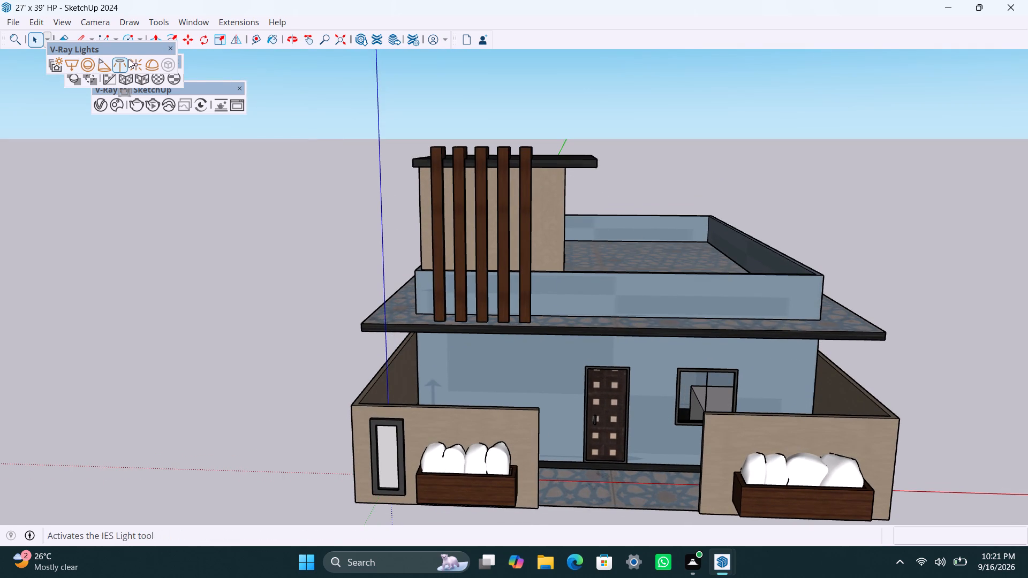
{"action": "left_click", "coordinate": [146, 60]}
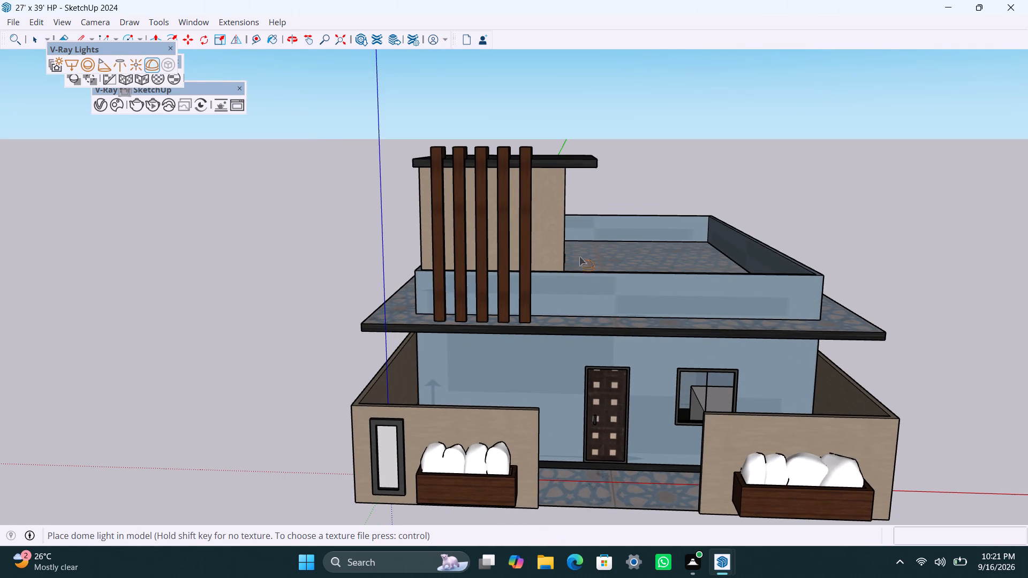
{"action": "left_click", "coordinate": [950, 484]}
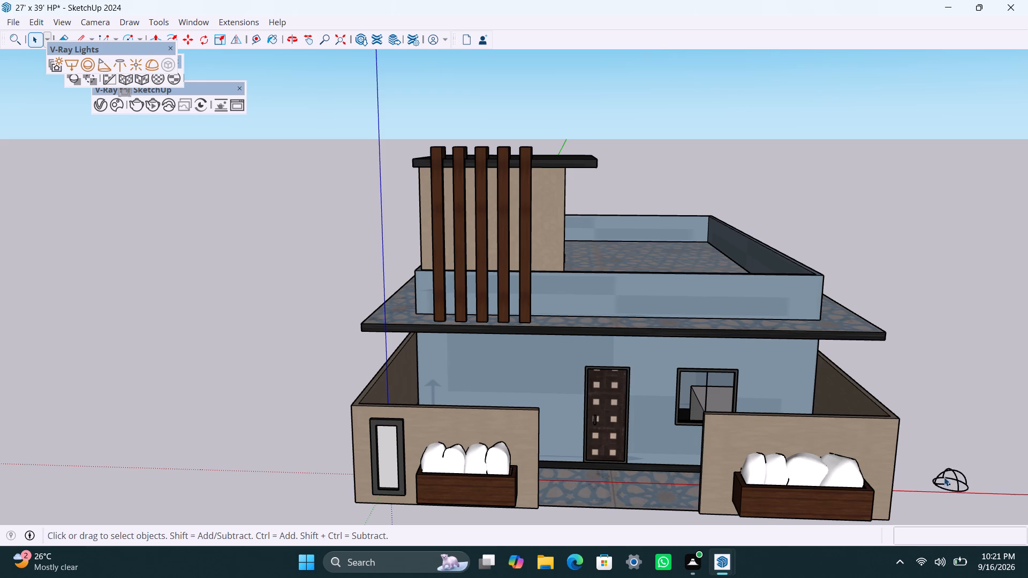
Scale the dome light taller along the blue axis and by about 1.86 along the red axis.
{"action": "left_click", "coordinate": [948, 469]}
{"action": "key", "text": "s"}
{"action": "scroll", "coordinate": [960, 470], "scroll_direction": "up", "scroll_amount": 1}
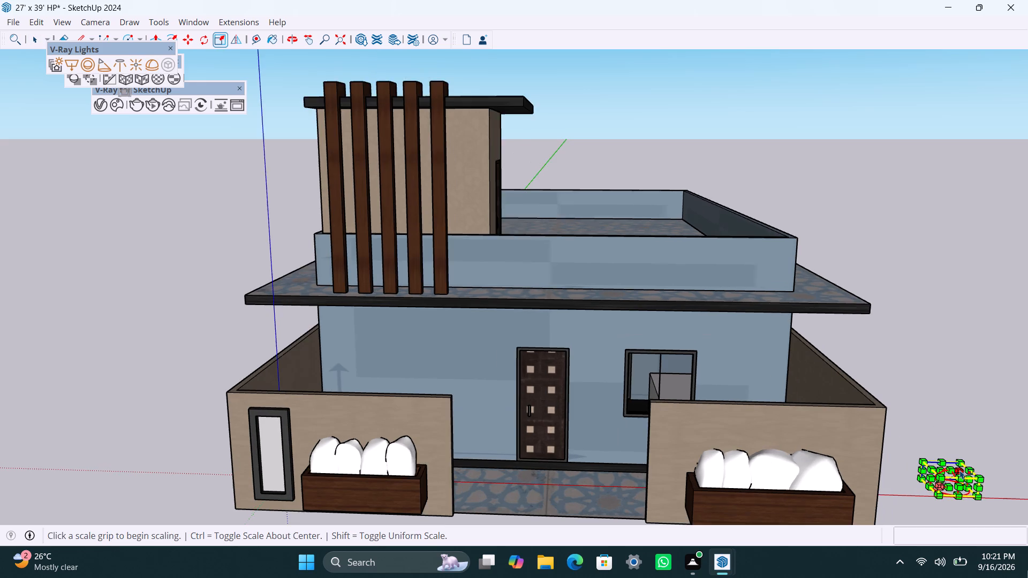
{"action": "scroll", "coordinate": [960, 470], "scroll_direction": "up", "scroll_amount": 2}
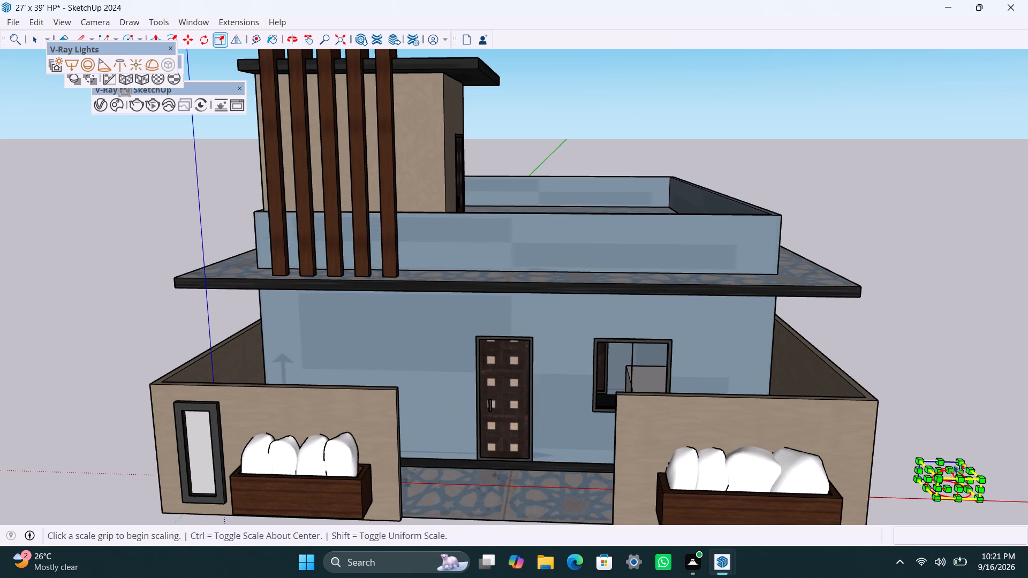
{"action": "left_click_drag", "start_coordinate": [951, 467], "coordinate": [946, 420]}
{"action": "left_click_drag", "start_coordinate": [934, 454], "coordinate": [893, 485]}
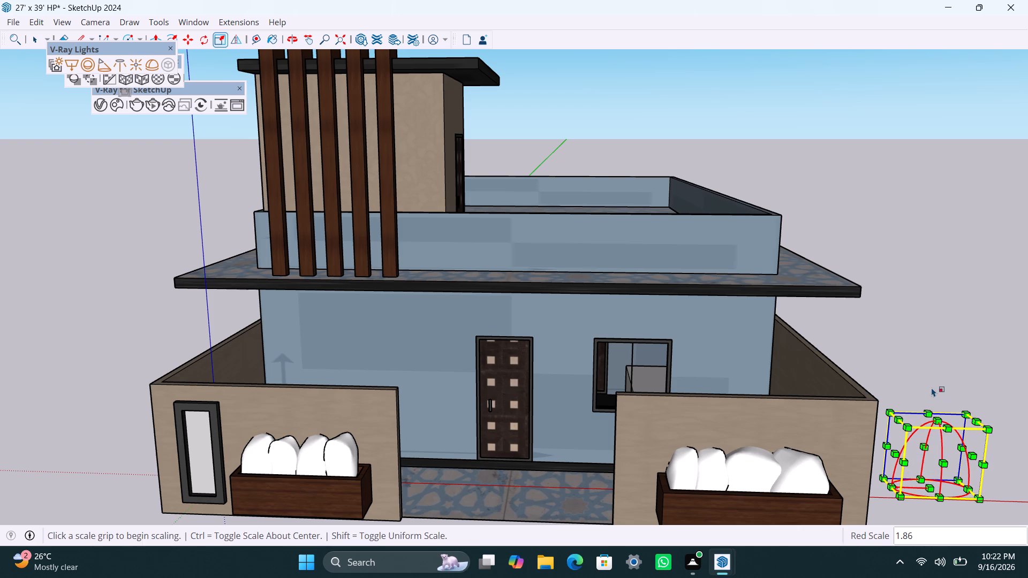
{"action": "key", "text": "space"}
{"action": "left_click", "coordinate": [919, 374]}
{"action": "scroll", "coordinate": [830, 302], "scroll_direction": "down", "scroll_amount": 3}
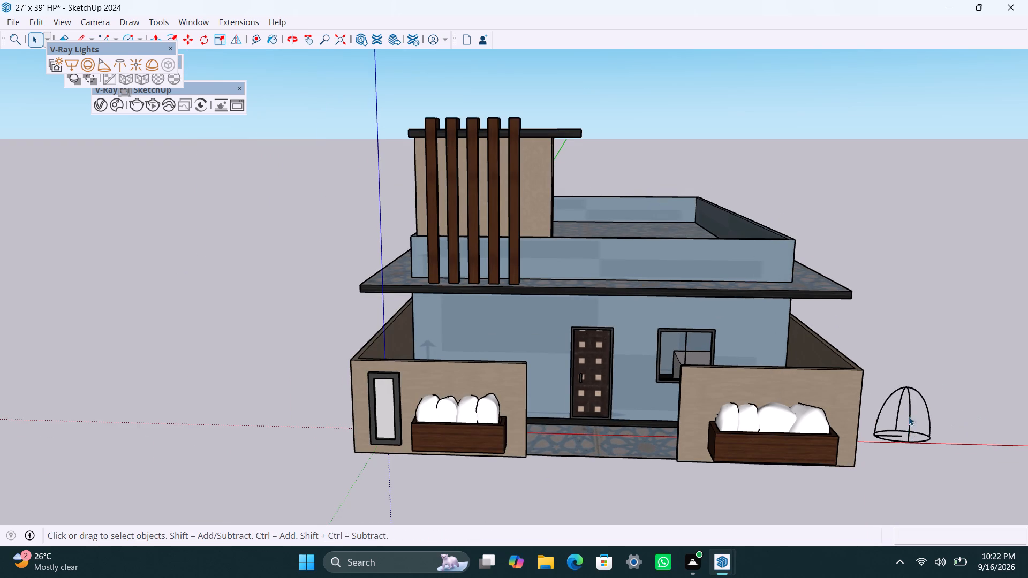
Widen the dome light further along the red axis by a factor of about 1.40.
{"action": "left_click", "coordinate": [909, 415]}
{"action": "key", "text": "s"}
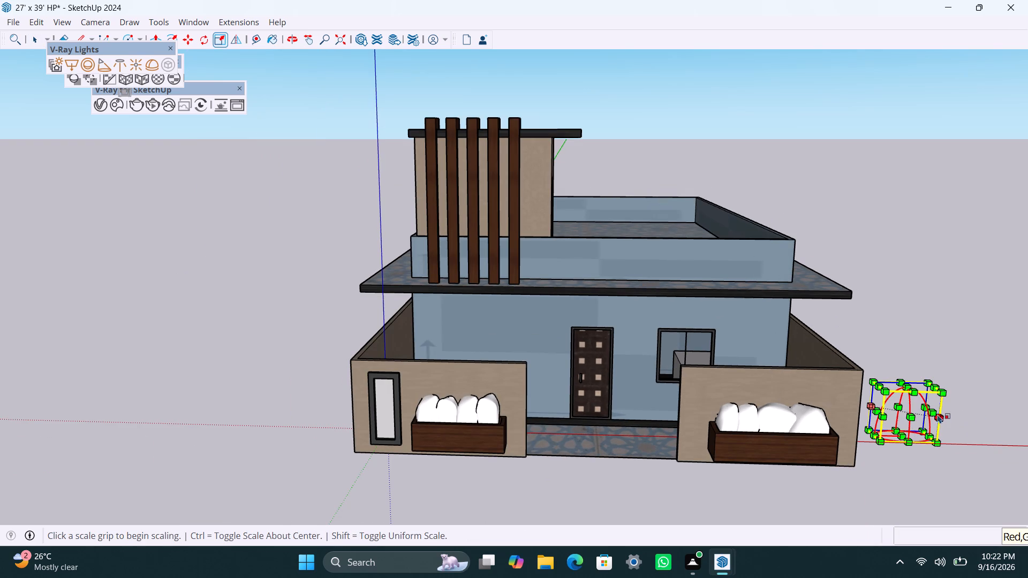
{"action": "left_click_drag", "start_coordinate": [934, 412], "coordinate": [955, 412]}
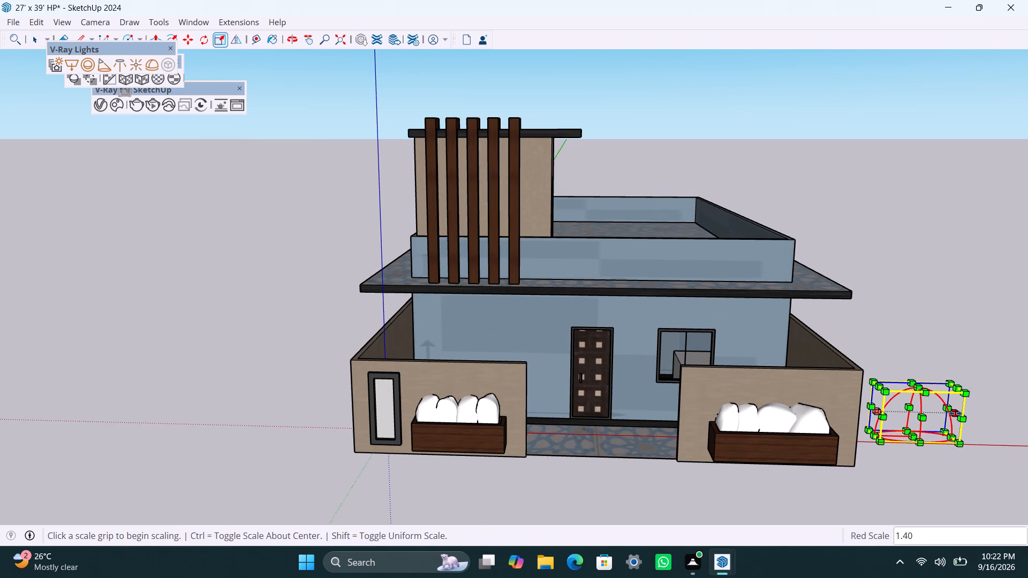
{"action": "key", "text": "space"}
{"action": "left_click", "coordinate": [909, 339]}
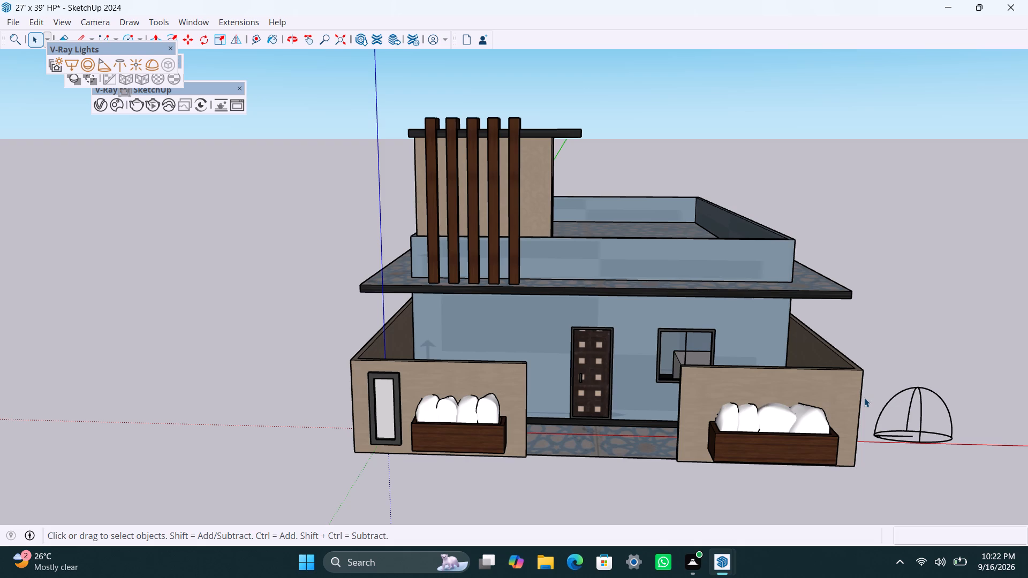
Save the model.
{"action": "key", "text": "ctrl+s"}
Examine the front of the house and the dome light beside it from level and raised viewpoints.
{"action": "scroll", "coordinate": [737, 429], "scroll_direction": "down", "scroll_amount": 1}
{"action": "scroll", "coordinate": [736, 420], "scroll_direction": "up", "scroll_amount": 2}
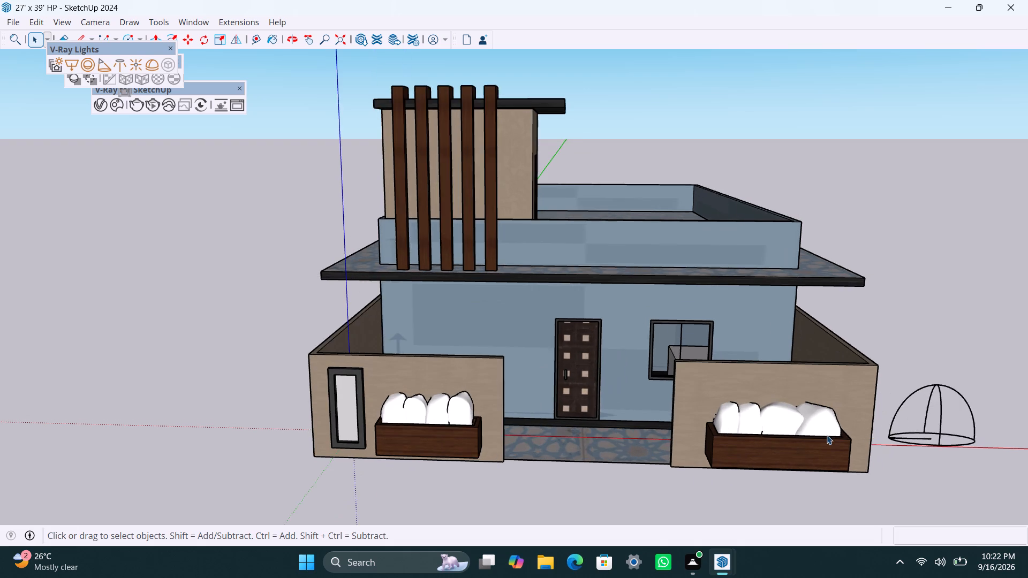
{"action": "scroll", "coordinate": [829, 433], "scroll_direction": "up", "scroll_amount": 1}
{"action": "middle_click_drag", "start_coordinate": [829, 433], "coordinate": [799, 436]}
{"action": "scroll", "coordinate": [805, 421], "scroll_direction": "down", "scroll_amount": 3}
{"action": "middle_click_drag", "start_coordinate": [744, 422], "coordinate": [768, 434]}
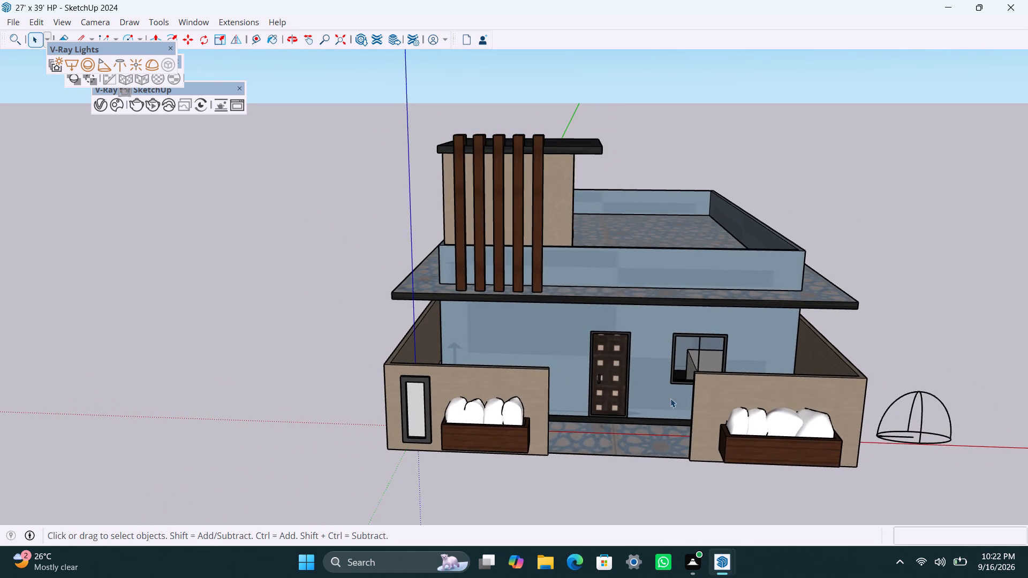
{"action": "scroll", "coordinate": [603, 398], "scroll_direction": "up", "scroll_amount": 1}
{"action": "middle_click_drag", "start_coordinate": [558, 428], "coordinate": [561, 458]}
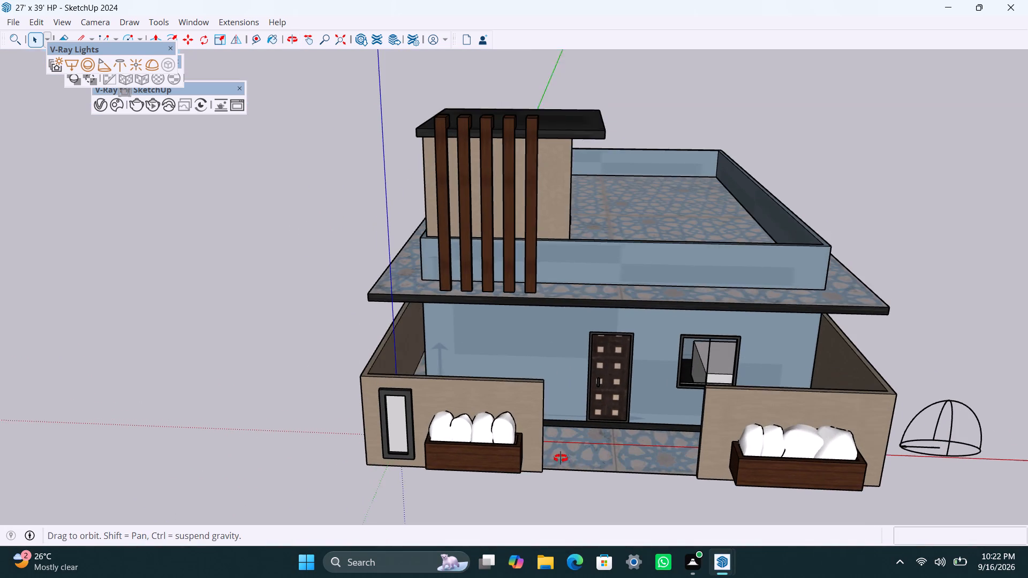
{"action": "middle_click_drag", "start_coordinate": [561, 458], "coordinate": [567, 462]}
{"action": "scroll", "coordinate": [650, 460], "scroll_direction": "up", "scroll_amount": 1}
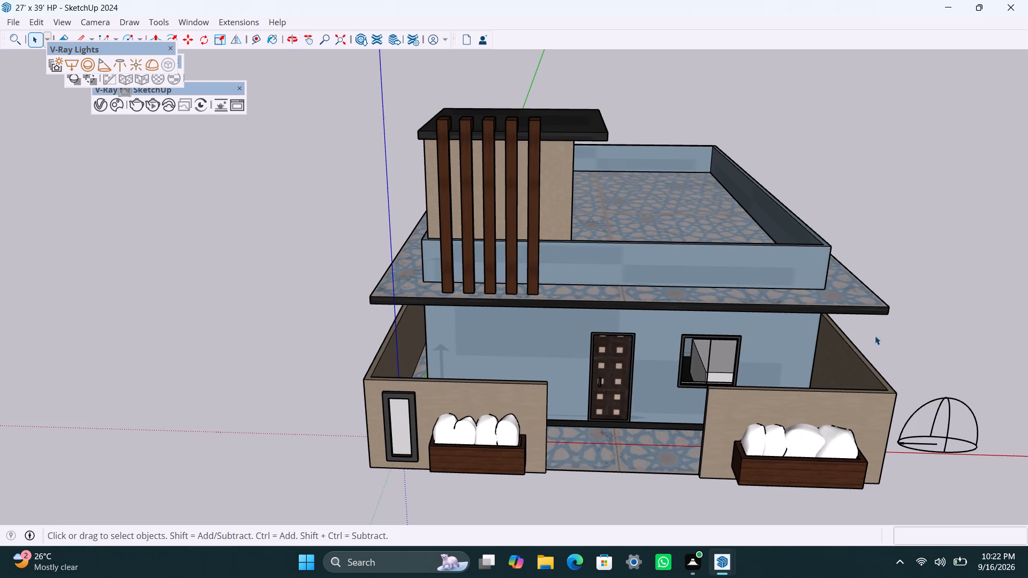
{"action": "scroll", "coordinate": [753, 406], "scroll_direction": "down", "scroll_amount": 1}
{"action": "middle_click_drag", "start_coordinate": [677, 436], "coordinate": [698, 440]}
{"action": "scroll", "coordinate": [608, 415], "scroll_direction": "up", "scroll_amount": 1}
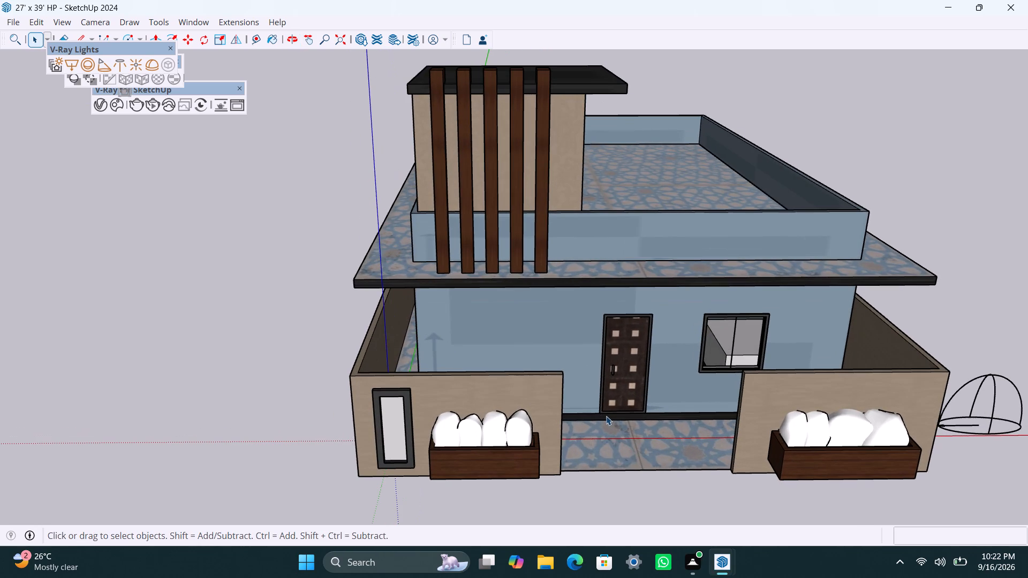
{"action": "middle_click_drag", "start_coordinate": [606, 416], "coordinate": [558, 429], "text": "shift"}
{"action": "scroll", "coordinate": [561, 417], "scroll_direction": "down", "scroll_amount": 2}
{"action": "middle_click_drag", "start_coordinate": [585, 419], "coordinate": [576, 419]}
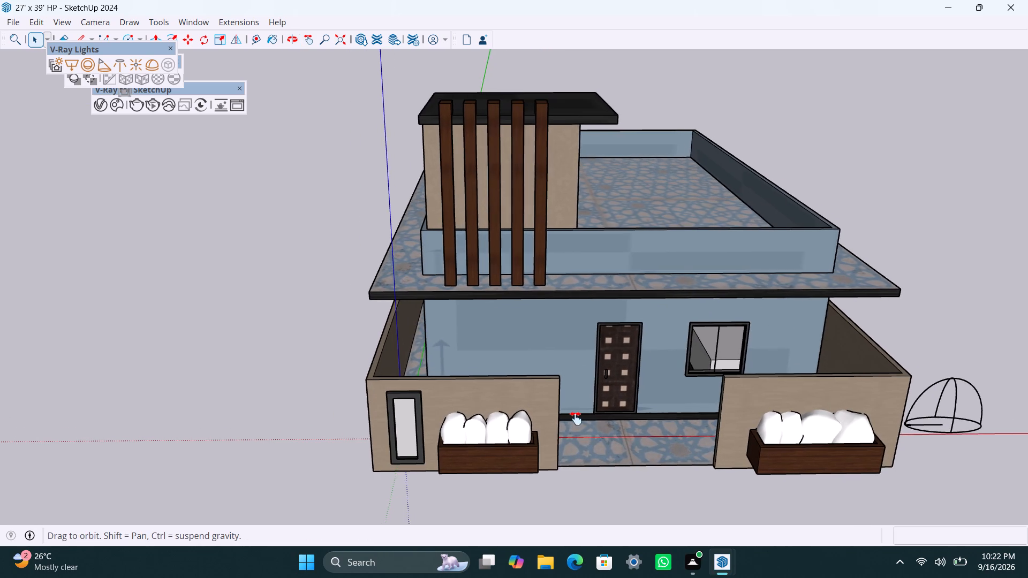
{"action": "middle_click_drag", "start_coordinate": [576, 419], "coordinate": [539, 432]}
{"action": "scroll", "coordinate": [612, 458], "scroll_direction": "up", "scroll_amount": 1}
{"action": "middle_click", "coordinate": [590, 455]}
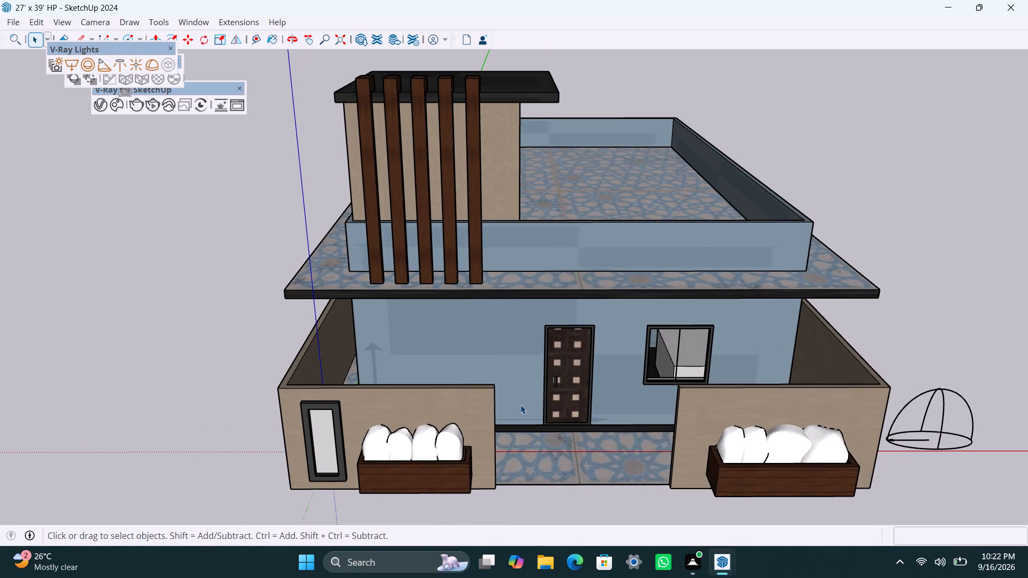
{"action": "scroll", "coordinate": [528, 416], "scroll_direction": "up", "scroll_amount": 2}
{"action": "middle_click_drag", "start_coordinate": [527, 418], "coordinate": [527, 366]}
{"action": "scroll", "coordinate": [528, 366], "scroll_direction": "down", "scroll_amount": 3}
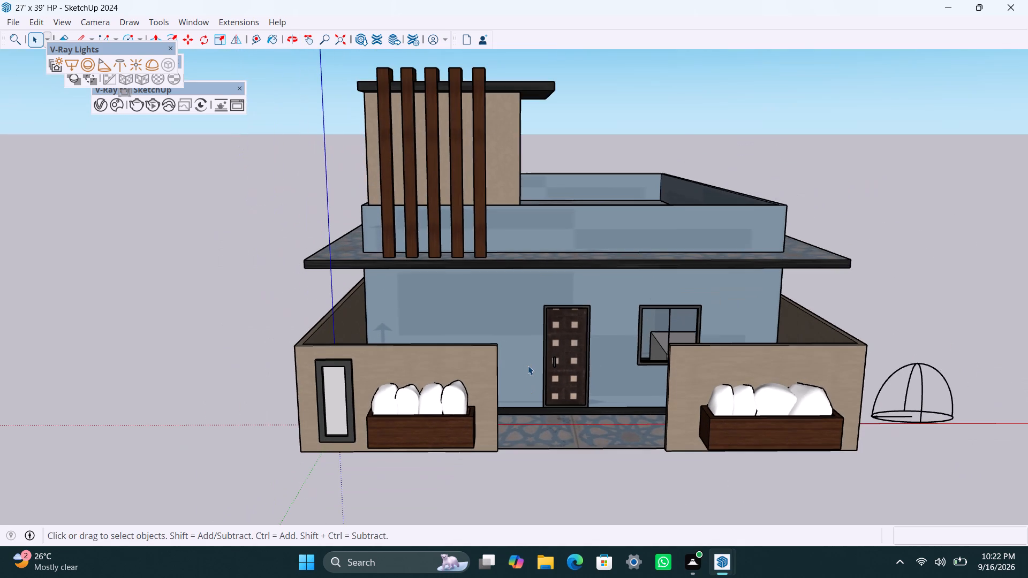
{"action": "middle_click_drag", "start_coordinate": [530, 371], "coordinate": [519, 376]}
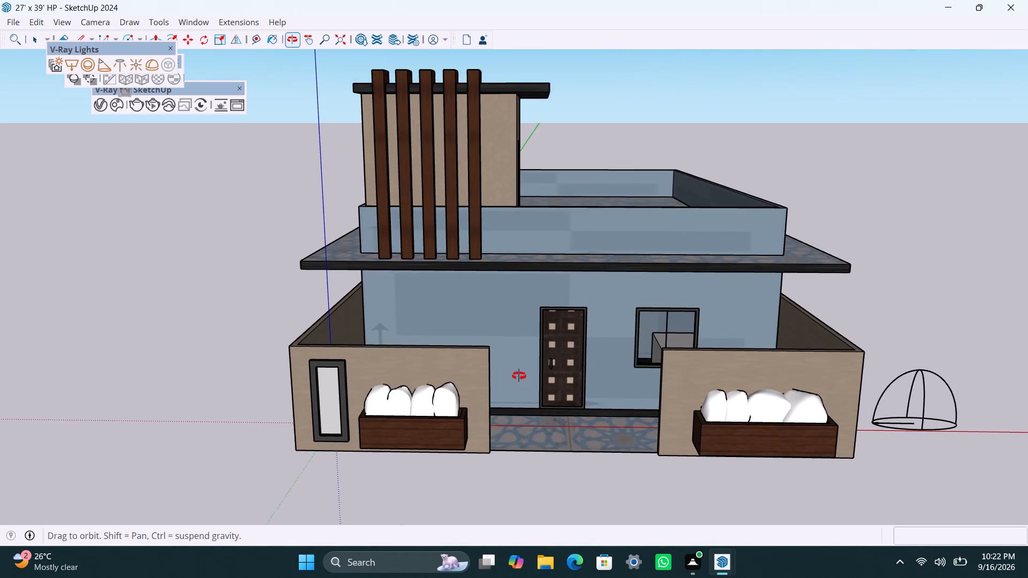
{"action": "middle_click_drag", "start_coordinate": [519, 376], "coordinate": [519, 376]}
{"action": "scroll", "coordinate": [518, 375], "scroll_direction": "down", "scroll_amount": 1}
{"action": "scroll", "coordinate": [518, 376], "scroll_direction": "up", "scroll_amount": 1}
{"action": "scroll", "coordinate": [518, 370], "scroll_direction": "down", "scroll_amount": 2}
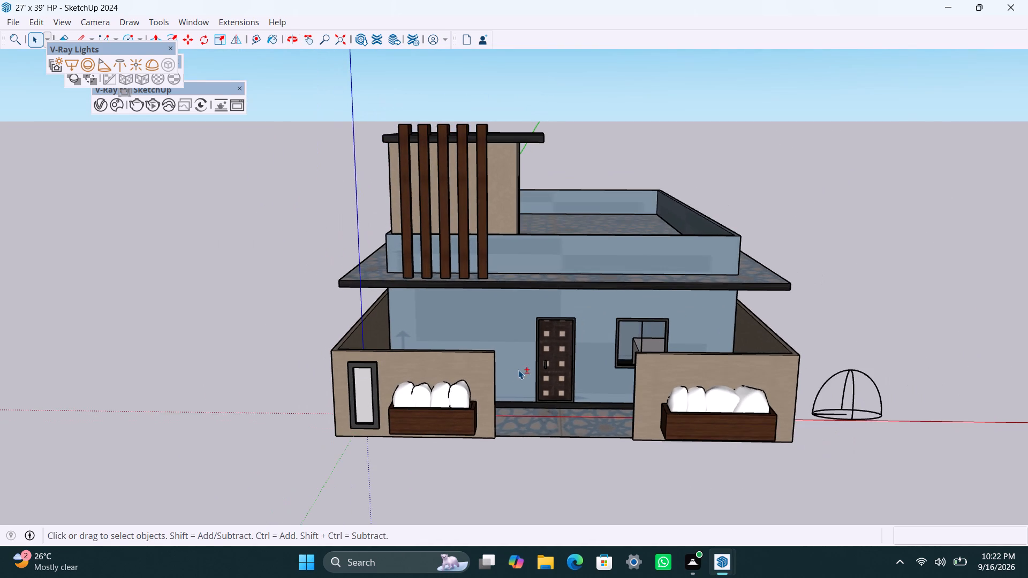
{"action": "middle_click_drag", "start_coordinate": [519, 374], "coordinate": [521, 405], "text": "shift"}
{"action": "scroll", "coordinate": [521, 404], "scroll_direction": "up", "scroll_amount": 2}
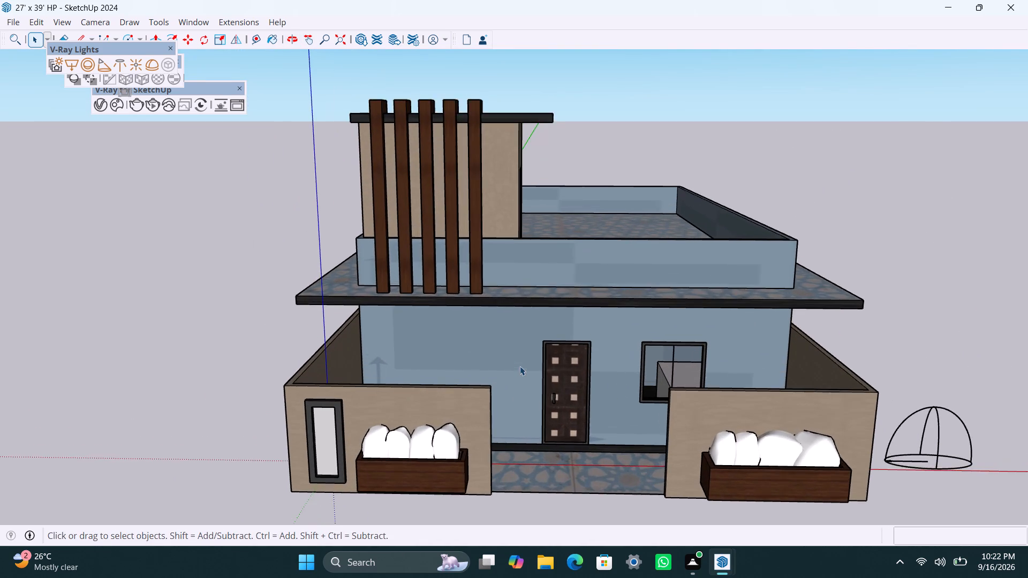
{"action": "scroll", "coordinate": [505, 358], "scroll_direction": "down", "scroll_amount": 3}
{"action": "scroll", "coordinate": [505, 355], "scroll_direction": "up", "scroll_amount": 2}
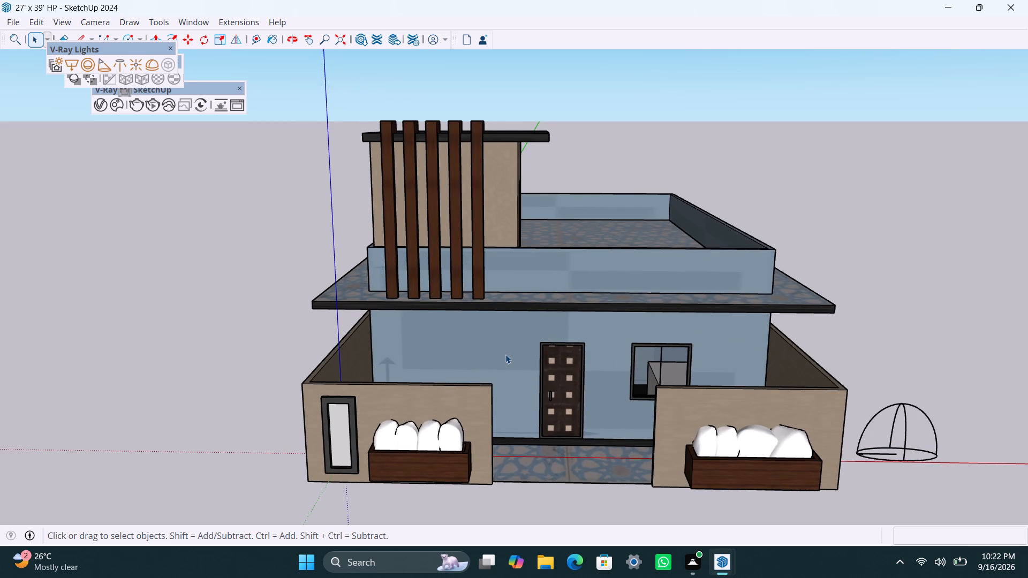
Examine the front of the house and the dome light from slightly raised viewpoints, near and far.
{"action": "middle_click_drag", "start_coordinate": [512, 369], "coordinate": [509, 360]}
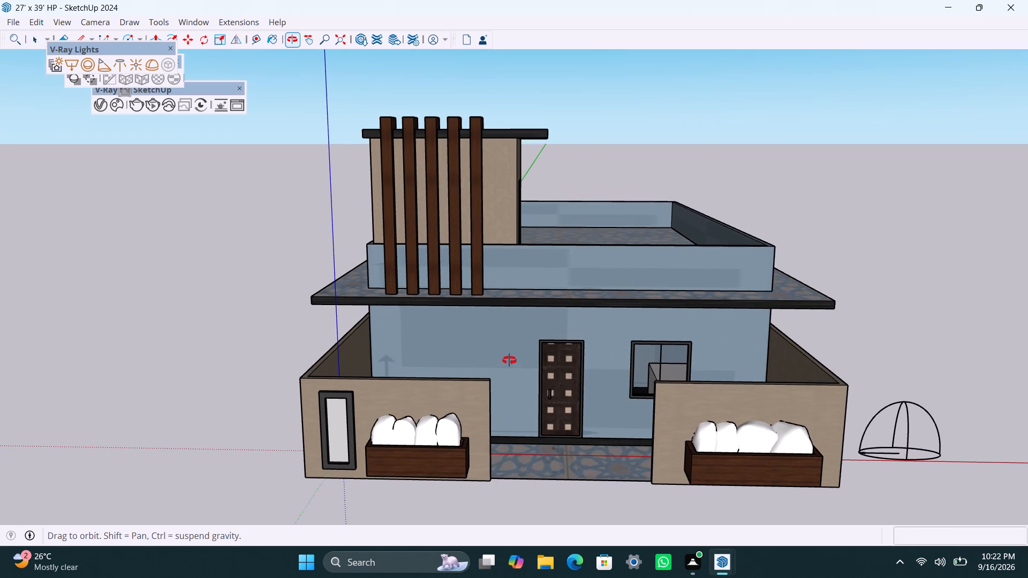
{"action": "middle_click_drag", "start_coordinate": [509, 360], "coordinate": [507, 352]}
{"action": "scroll", "coordinate": [505, 355], "scroll_direction": "down", "scroll_amount": 2}
{"action": "scroll", "coordinate": [505, 355], "scroll_direction": "up", "scroll_amount": 3}
{"action": "middle_click_drag", "start_coordinate": [505, 355], "coordinate": [518, 359]}
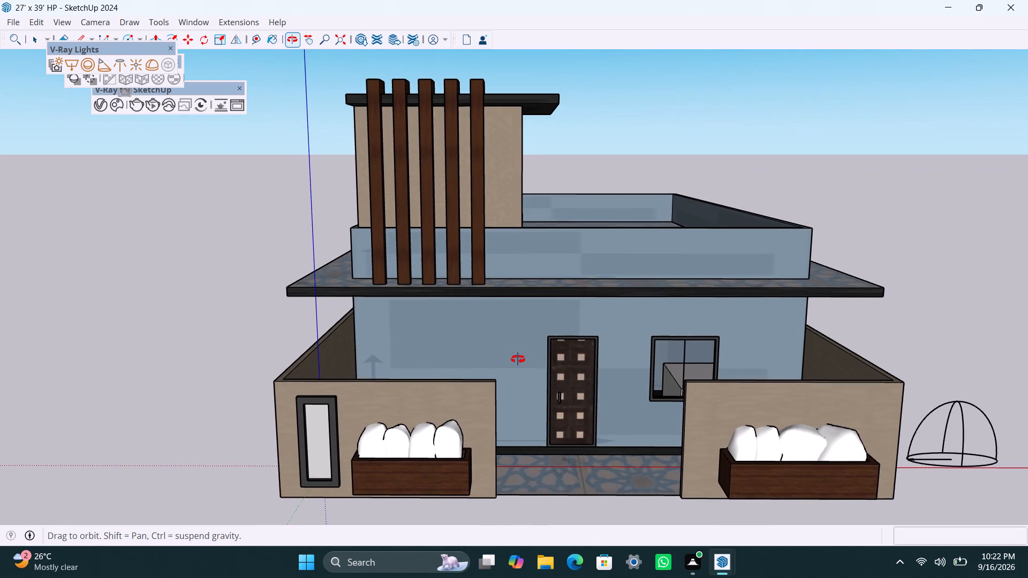
{"action": "middle_click_drag", "start_coordinate": [518, 359], "coordinate": [514, 359]}
{"action": "scroll", "coordinate": [508, 349], "scroll_direction": "down", "scroll_amount": 2}
{"action": "scroll", "coordinate": [506, 348], "scroll_direction": "up", "scroll_amount": 3}
{"action": "scroll", "coordinate": [506, 347], "scroll_direction": "down", "scroll_amount": 3}
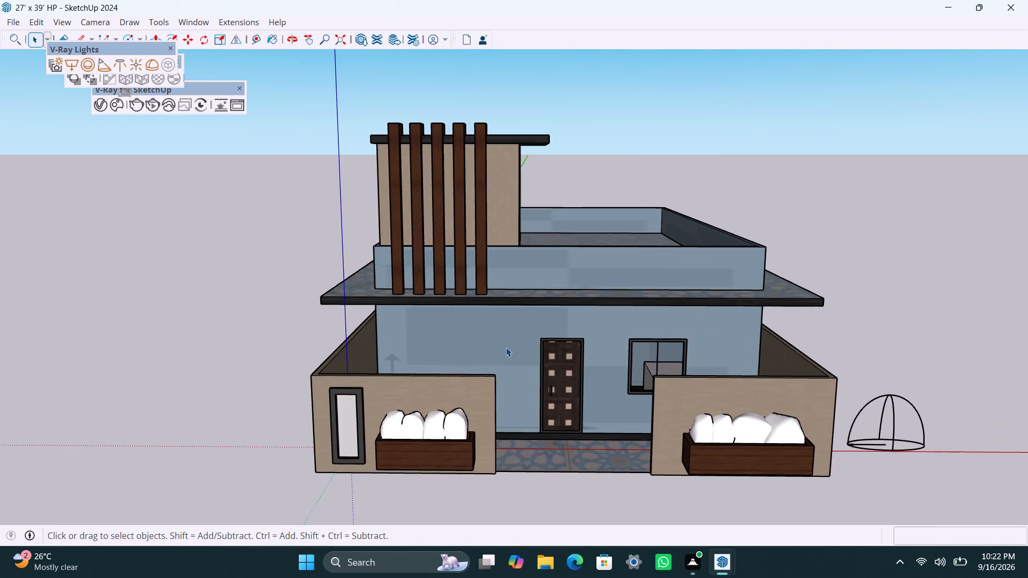
{"action": "scroll", "coordinate": [507, 347], "scroll_direction": "down", "scroll_amount": 2}
Save the model.
{"action": "key", "text": "ctrl+s"}
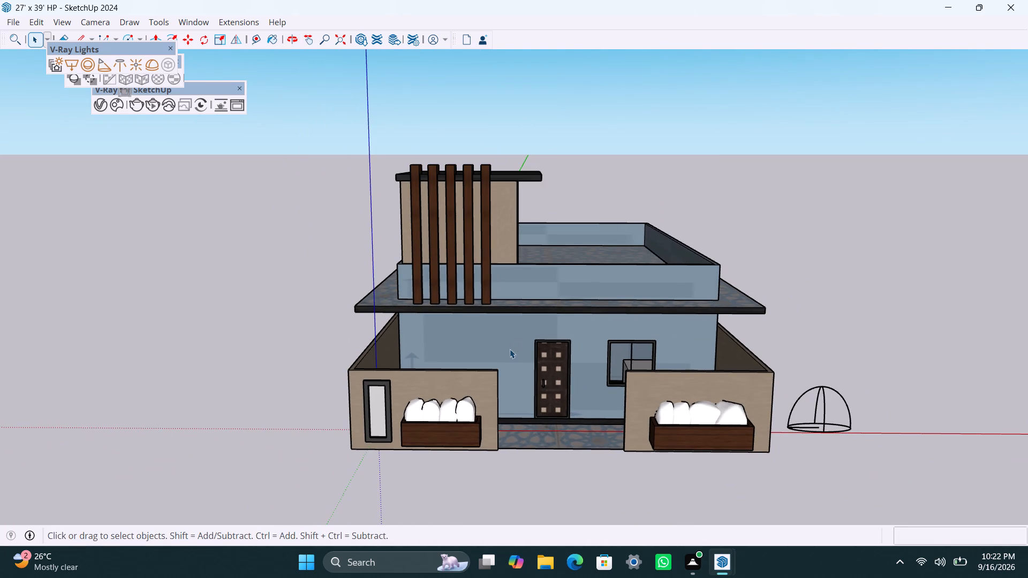
Examine the whole front elevation of the house from a level viewpoint at varying distances.
{"action": "scroll", "coordinate": [546, 185], "scroll_direction": "up", "scroll_amount": 2}
{"action": "middle_click_drag", "start_coordinate": [547, 355], "coordinate": [549, 308]}
{"action": "scroll", "coordinate": [549, 308], "scroll_direction": "down", "scroll_amount": 3}
{"action": "scroll", "coordinate": [593, 307], "scroll_direction": "up", "scroll_amount": 2}
{"action": "scroll", "coordinate": [531, 301], "scroll_direction": "down", "scroll_amount": 3}
{"action": "scroll", "coordinate": [527, 301], "scroll_direction": "up", "scroll_amount": 1}
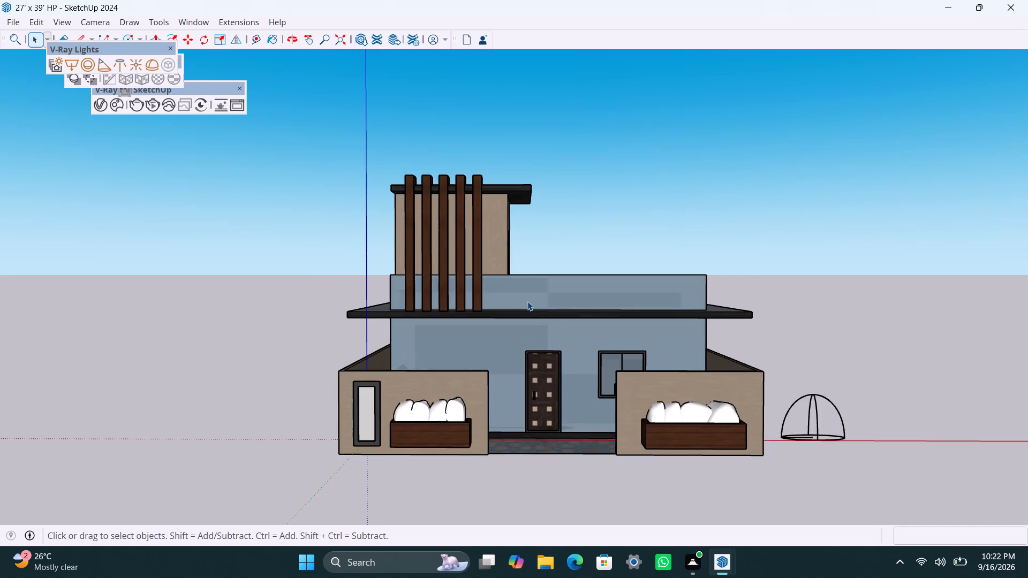
{"action": "scroll", "coordinate": [527, 301], "scroll_direction": "down", "scroll_amount": 2}
{"action": "scroll", "coordinate": [527, 300], "scroll_direction": "up", "scroll_amount": 2}
{"action": "scroll", "coordinate": [527, 300], "scroll_direction": "down", "scroll_amount": 3}
{"action": "scroll", "coordinate": [527, 300], "scroll_direction": "up", "scroll_amount": 3}
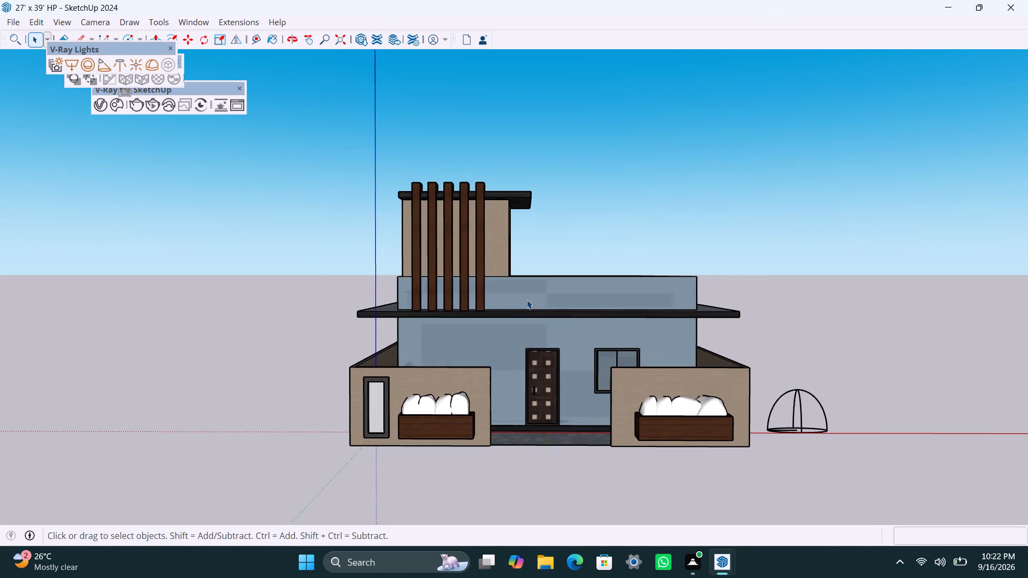
{"action": "scroll", "coordinate": [527, 300], "scroll_direction": "down", "scroll_amount": 3}
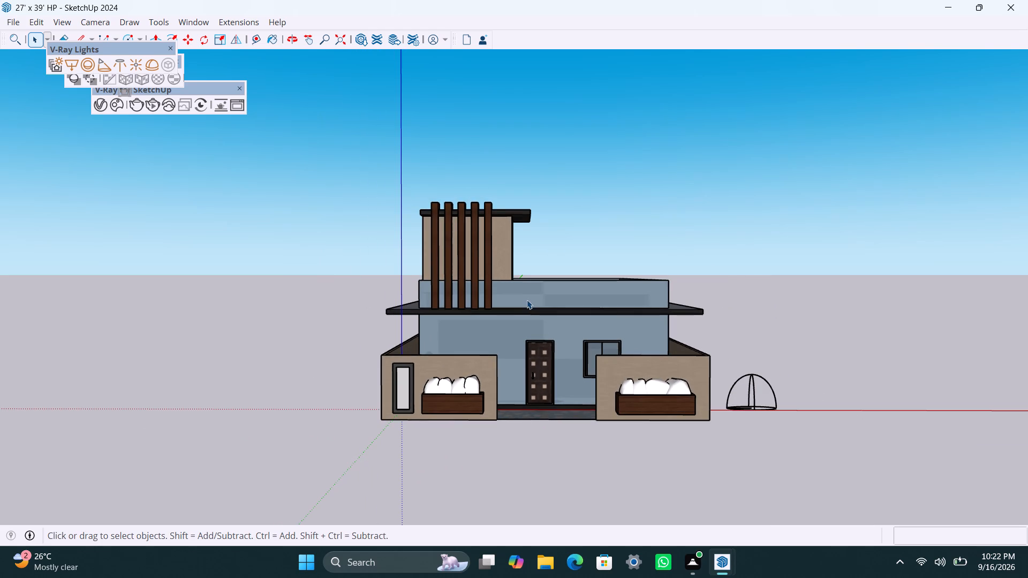
{"action": "scroll", "coordinate": [527, 300], "scroll_direction": "up", "scroll_amount": 3}
{"action": "scroll", "coordinate": [527, 300], "scroll_direction": "down", "scroll_amount": 3}
{"action": "scroll", "coordinate": [527, 300], "scroll_direction": "up", "scroll_amount": 2}
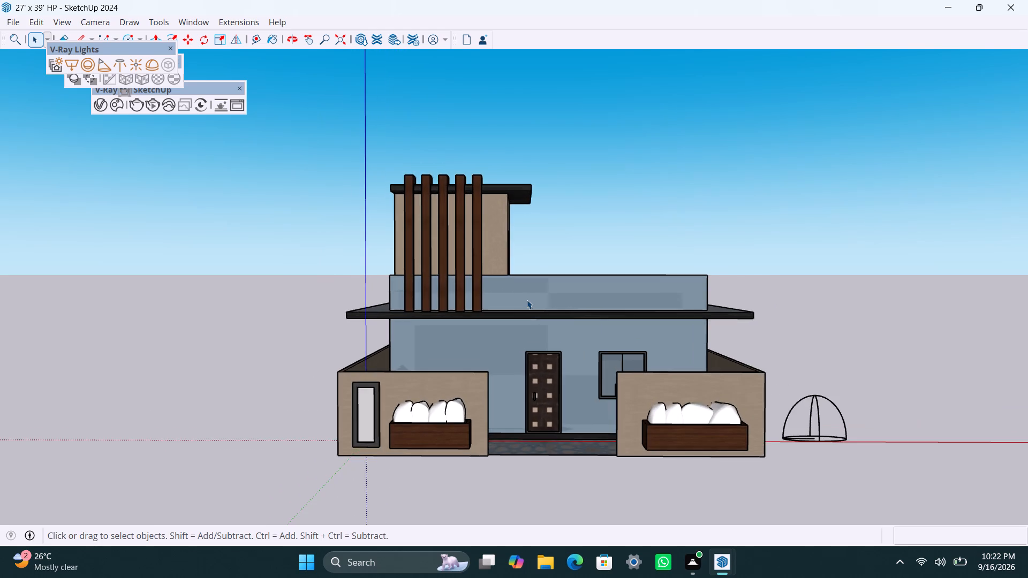
{"action": "scroll", "coordinate": [527, 300], "scroll_direction": "down", "scroll_amount": 4}
{"action": "scroll", "coordinate": [527, 300], "scroll_direction": "up", "scroll_amount": 3}
{"action": "scroll", "coordinate": [527, 300], "scroll_direction": "down", "scroll_amount": 2}
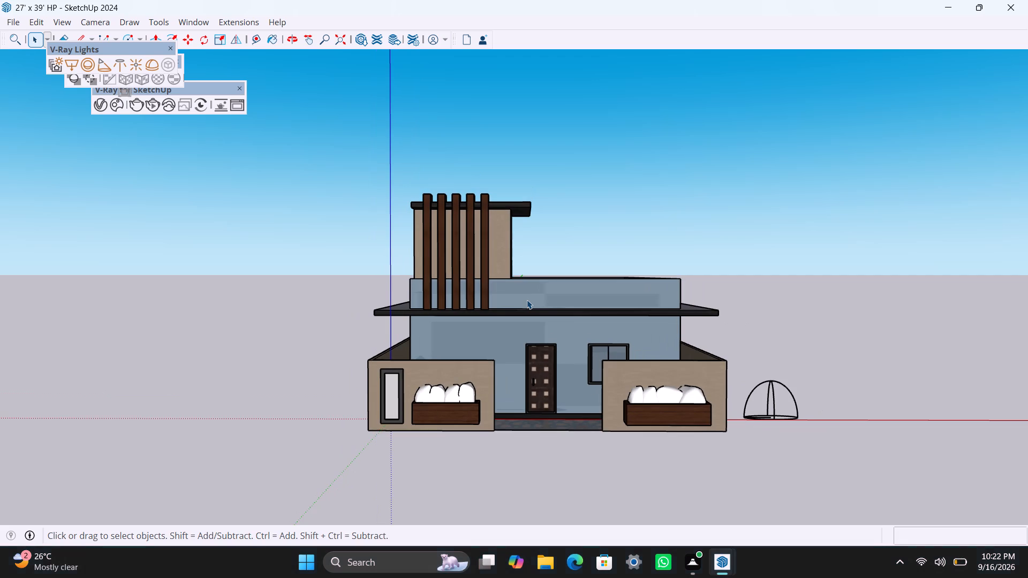
{"action": "scroll", "coordinate": [527, 300], "scroll_direction": "up", "scroll_amount": 3}
{"action": "scroll", "coordinate": [527, 300], "scroll_direction": "down", "scroll_amount": 1}
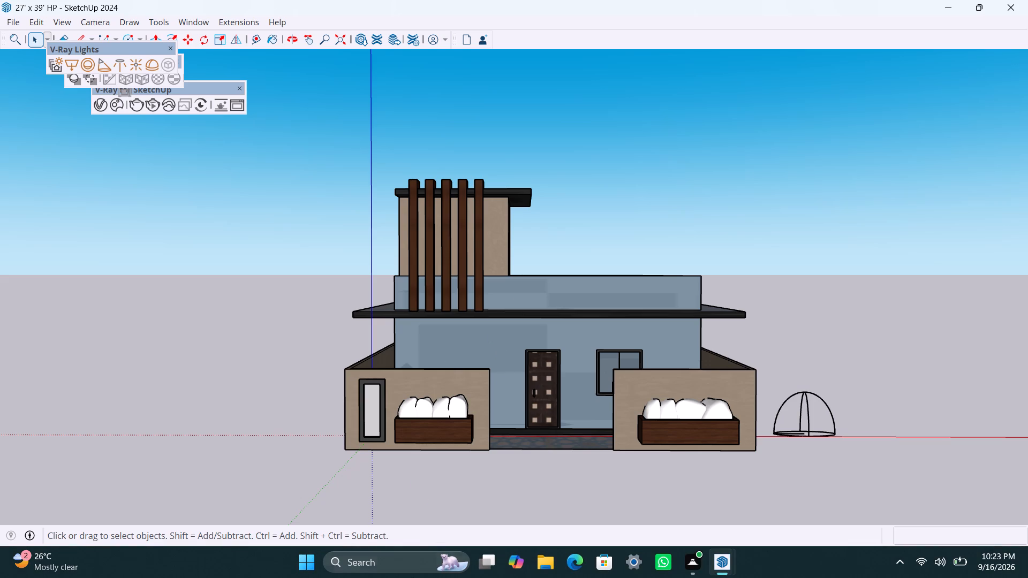
Examine the entrance, front boundary walls and planters closely from level and raised front viewpoints.
{"action": "scroll", "coordinate": [435, 577], "scroll_direction": "up", "scroll_amount": 3}
{"action": "scroll", "coordinate": [457, 481], "scroll_direction": "up", "scroll_amount": 3}
{"action": "scroll", "coordinate": [553, 452], "scroll_direction": "up", "scroll_amount": 3}
{"action": "scroll", "coordinate": [553, 450], "scroll_direction": "down", "scroll_amount": 3}
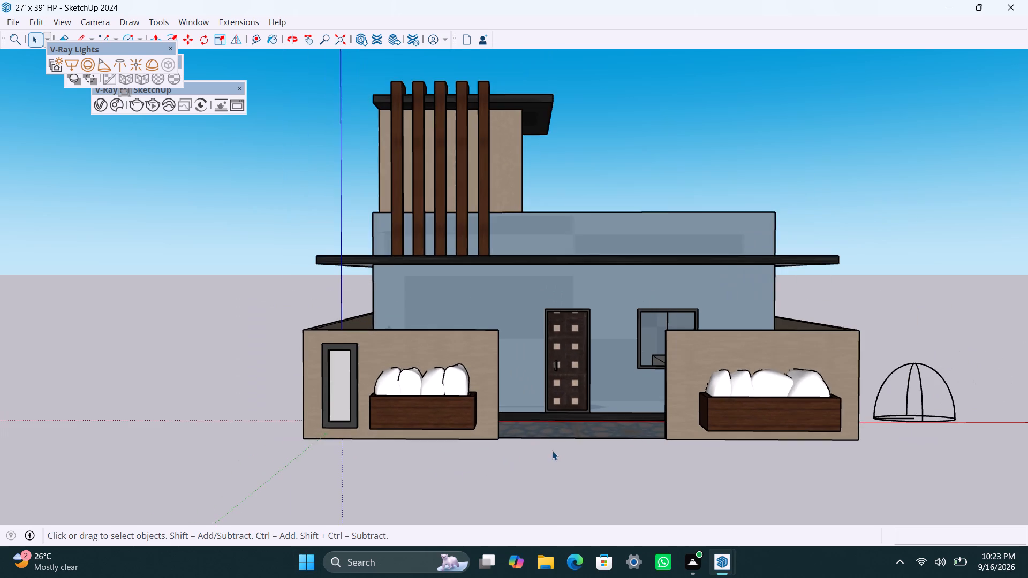
{"action": "scroll", "coordinate": [552, 447], "scroll_direction": "down", "scroll_amount": 1}
{"action": "middle_click_drag", "start_coordinate": [555, 446], "coordinate": [555, 470], "text": "shift"}
{"action": "scroll", "coordinate": [548, 467], "scroll_direction": "up", "scroll_amount": 1}
{"action": "middle_click_drag", "start_coordinate": [548, 475], "coordinate": [560, 484]}
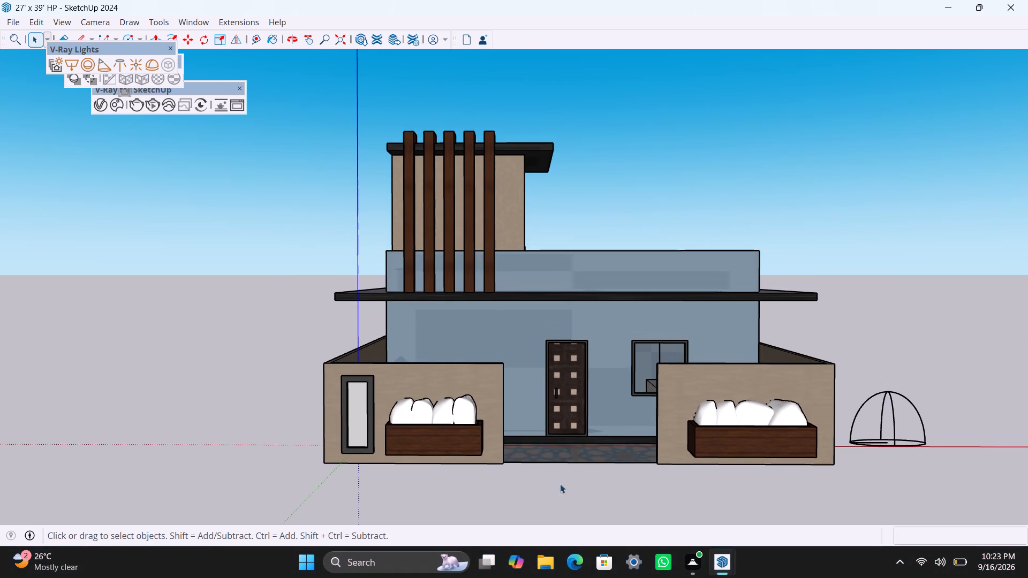
{"action": "middle_click_drag", "start_coordinate": [560, 484], "coordinate": [571, 489]}
{"action": "middle_click_drag", "start_coordinate": [550, 468], "coordinate": [523, 476]}
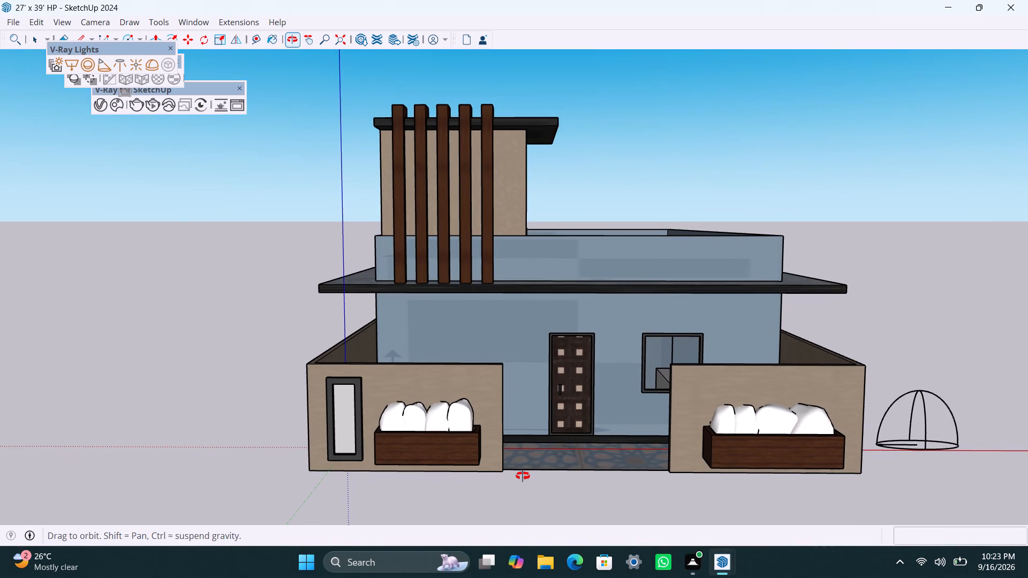
{"action": "middle_click_drag", "start_coordinate": [523, 476], "coordinate": [531, 480]}
{"action": "scroll", "coordinate": [539, 462], "scroll_direction": "up", "scroll_amount": 3}
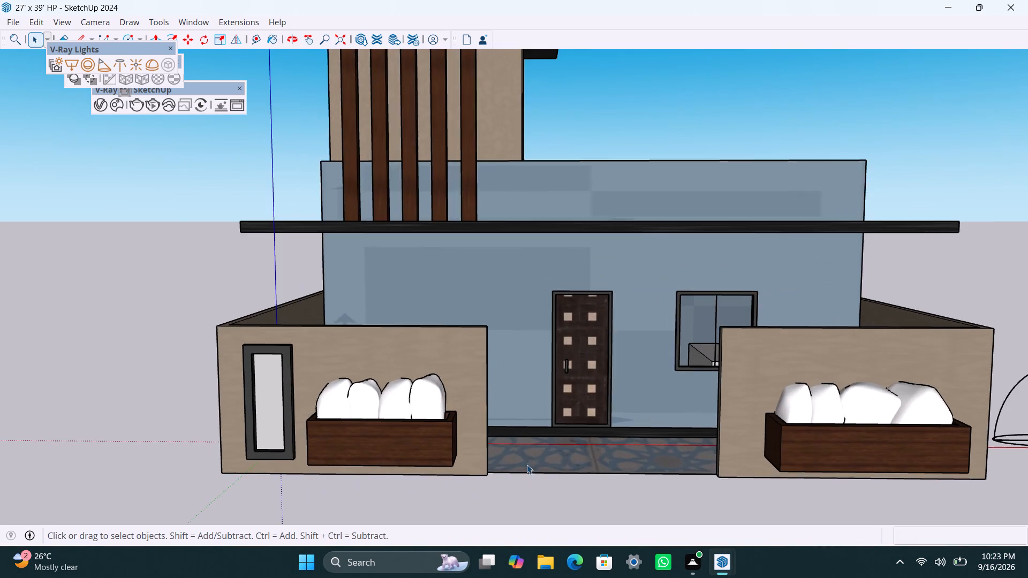
{"action": "middle_click_drag", "start_coordinate": [530, 468], "coordinate": [533, 480]}
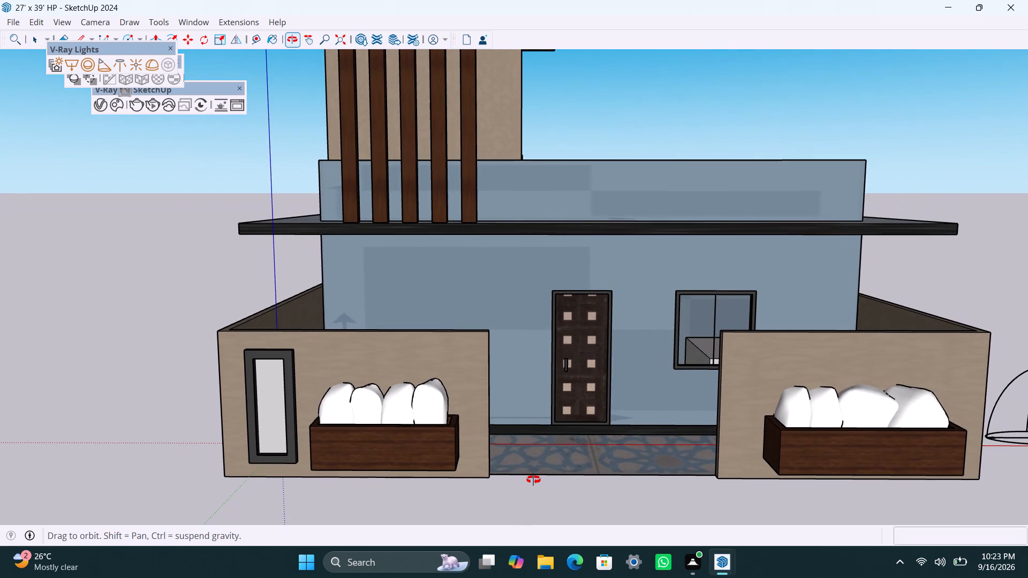
{"action": "middle_click_drag", "start_coordinate": [533, 480], "coordinate": [533, 480]}
{"action": "scroll", "coordinate": [473, 397], "scroll_direction": "down", "scroll_amount": 5}
{"action": "scroll", "coordinate": [486, 382], "scroll_direction": "up", "scroll_amount": 3}
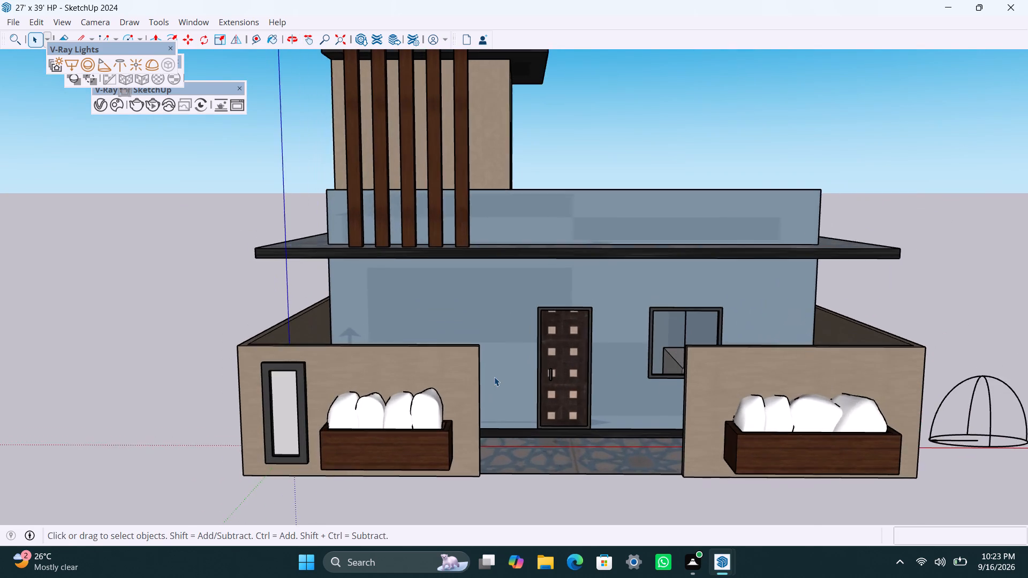
{"action": "scroll", "coordinate": [494, 377], "scroll_direction": "down", "scroll_amount": 3}
{"action": "middle_click_drag", "start_coordinate": [498, 381], "coordinate": [492, 424]}
{"action": "scroll", "coordinate": [490, 427], "scroll_direction": "up", "scroll_amount": 1}
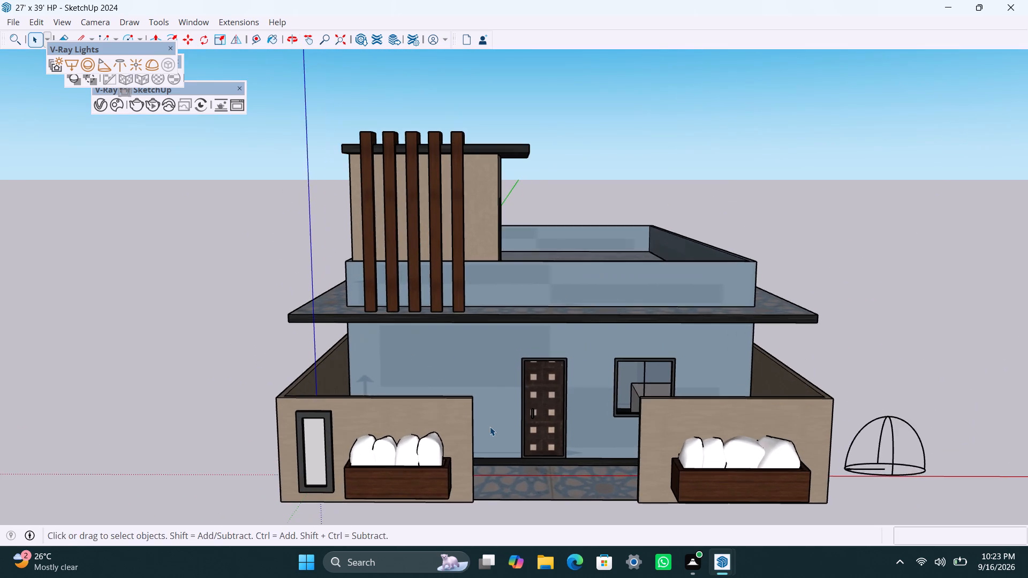
{"action": "middle_click_drag", "start_coordinate": [498, 422], "coordinate": [494, 397]}
{"action": "scroll", "coordinate": [495, 400], "scroll_direction": "up", "scroll_amount": 1}
{"action": "middle_click", "coordinate": [512, 408]}
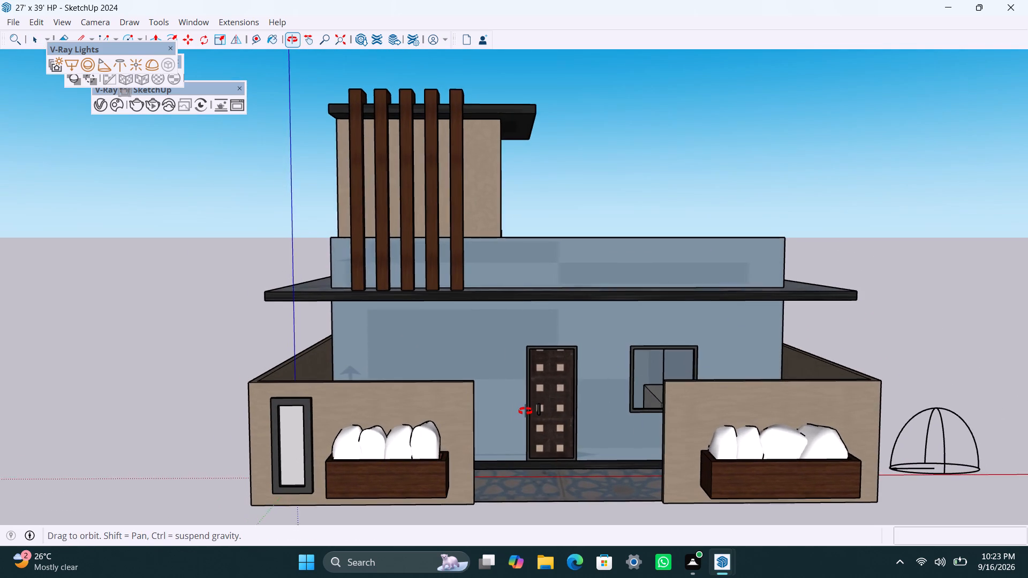
{"action": "scroll", "coordinate": [508, 389], "scroll_direction": "up", "scroll_amount": 1}
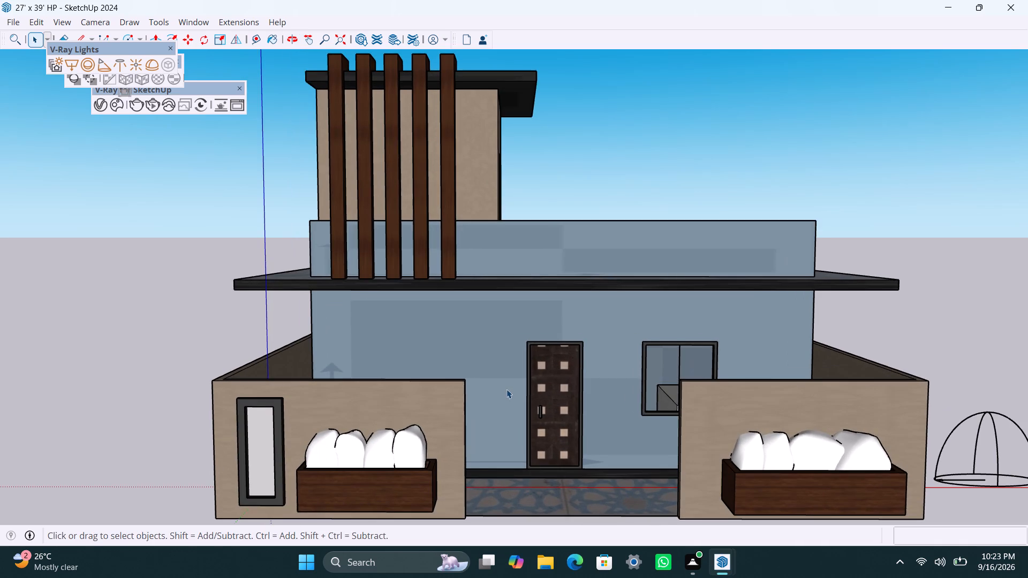
Draw a ground-plane rectangle of about 33' 4" by 9' 6" in front of the house, starting at the boundary wall's front corner.
{"action": "scroll", "coordinate": [507, 389], "scroll_direction": "down", "scroll_amount": 7}
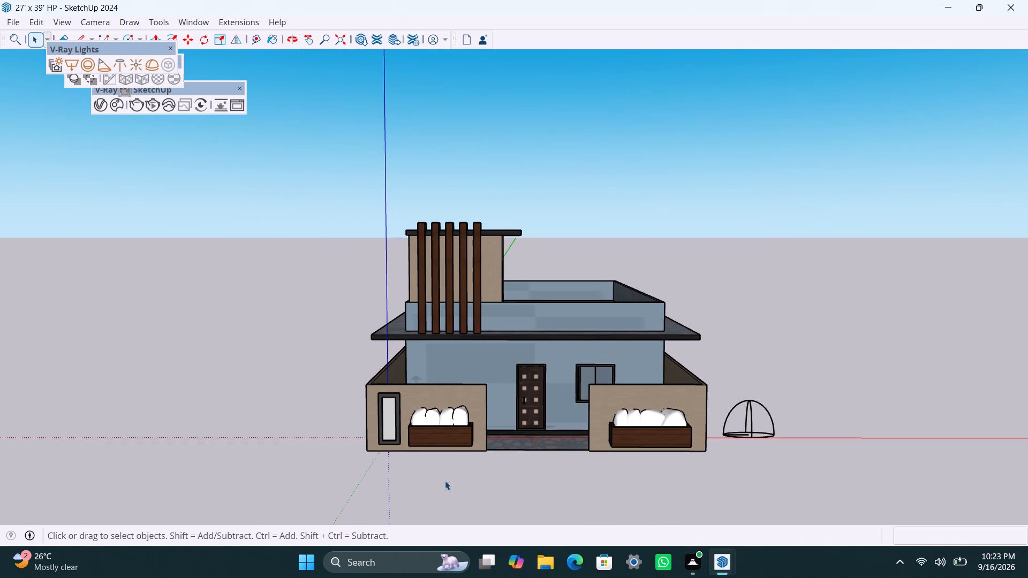
{"action": "key", "text": "r"}
{"action": "left_click", "coordinate": [372, 451]}
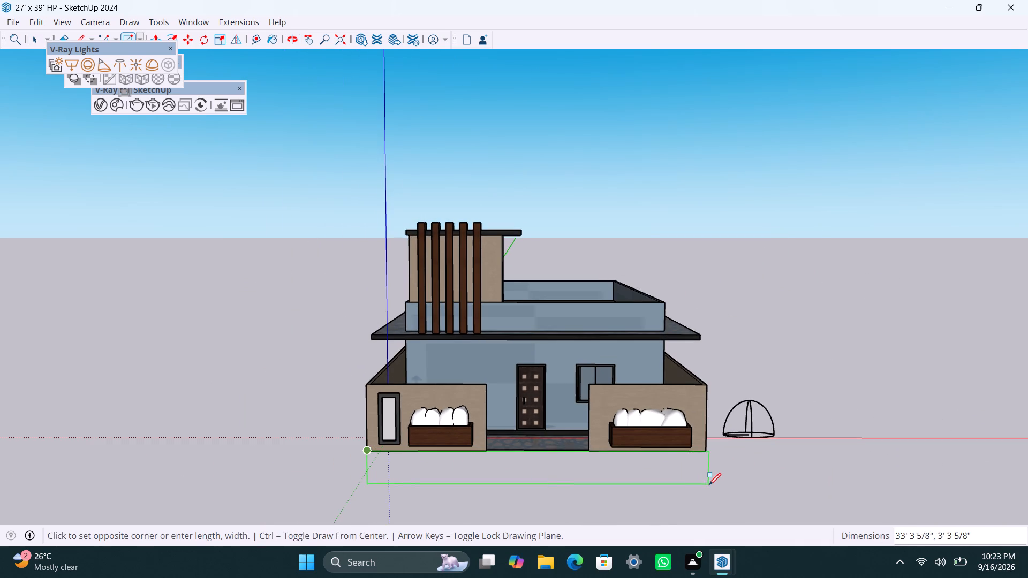
{"action": "key", "text": "Down"}
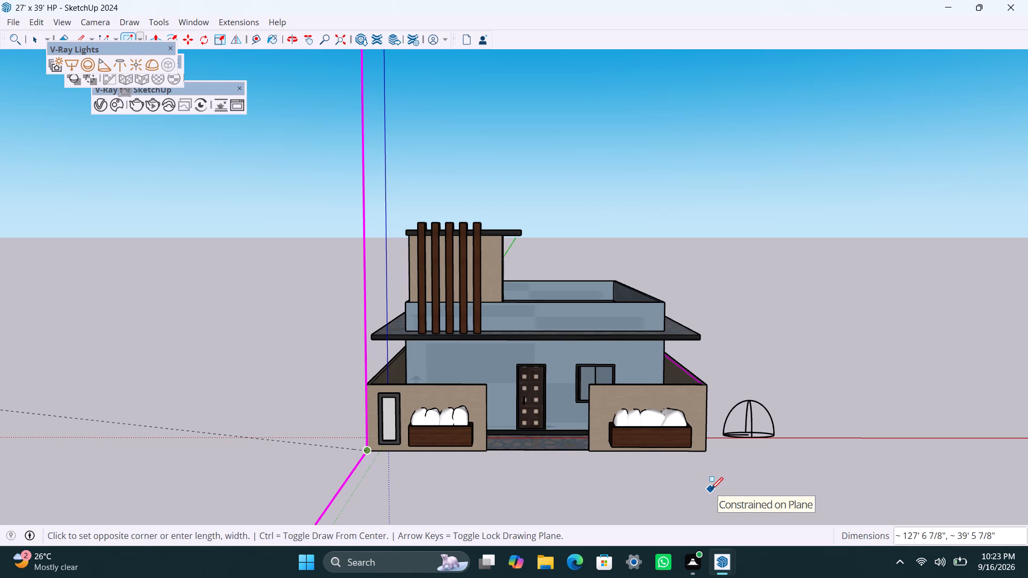
{"action": "key", "text": "Right"}
{"action": "key", "text": "Right"}
{"action": "key", "text": "Left"}
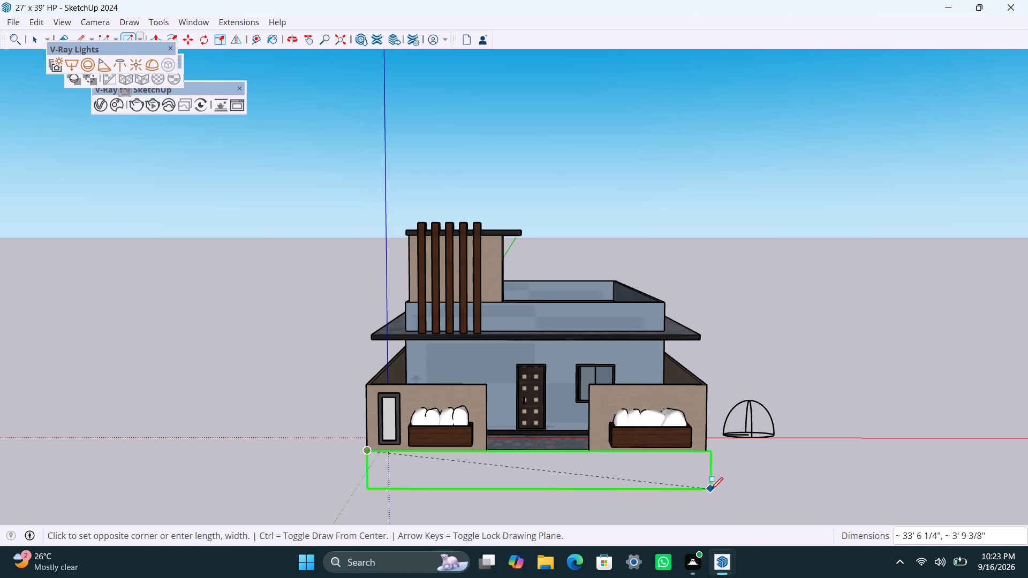
{"action": "key", "text": "Down"}
{"action": "key", "text": "Up"}
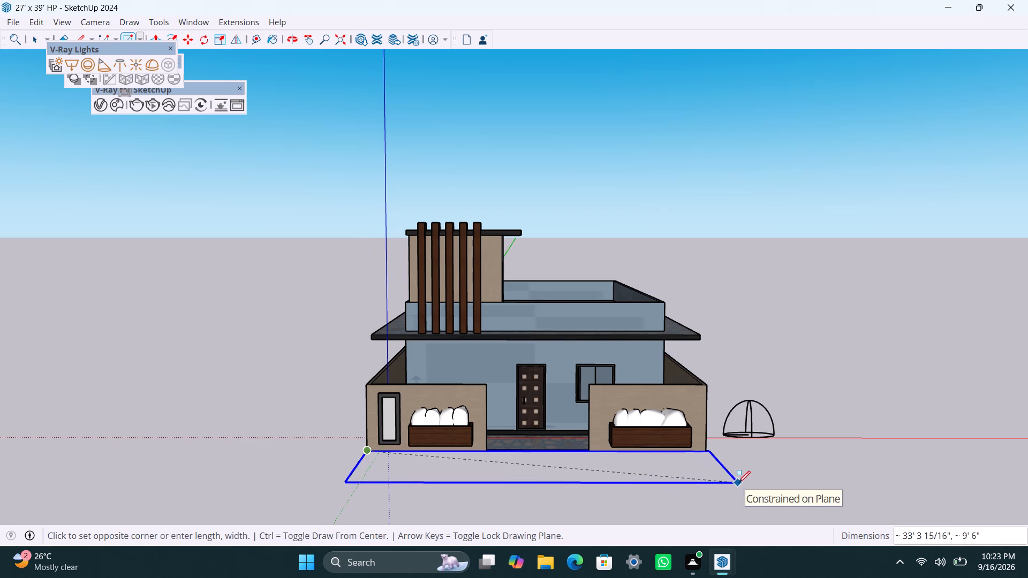
{"action": "left_click", "coordinate": [737, 484]}
{"action": "key", "text": "space"}
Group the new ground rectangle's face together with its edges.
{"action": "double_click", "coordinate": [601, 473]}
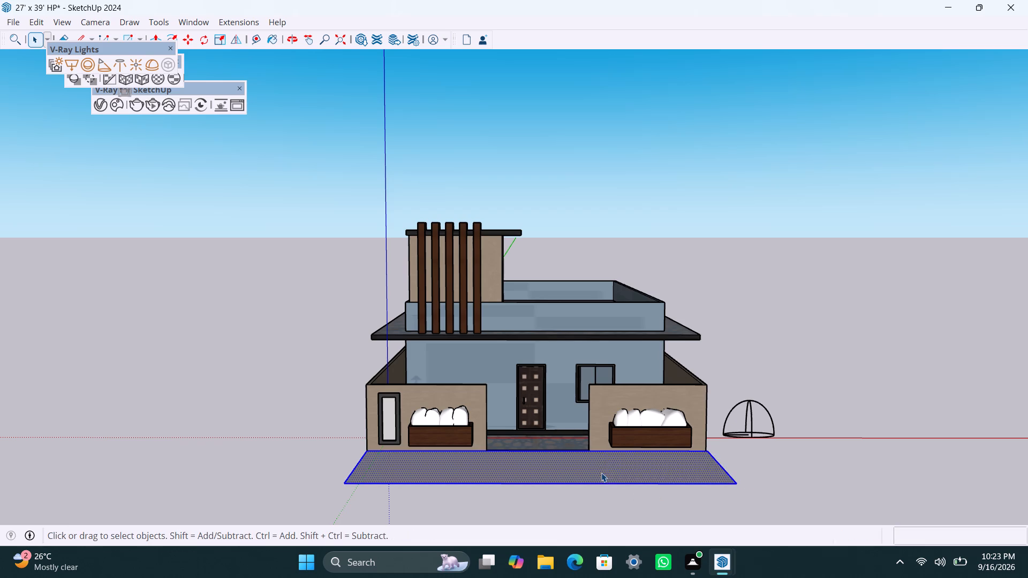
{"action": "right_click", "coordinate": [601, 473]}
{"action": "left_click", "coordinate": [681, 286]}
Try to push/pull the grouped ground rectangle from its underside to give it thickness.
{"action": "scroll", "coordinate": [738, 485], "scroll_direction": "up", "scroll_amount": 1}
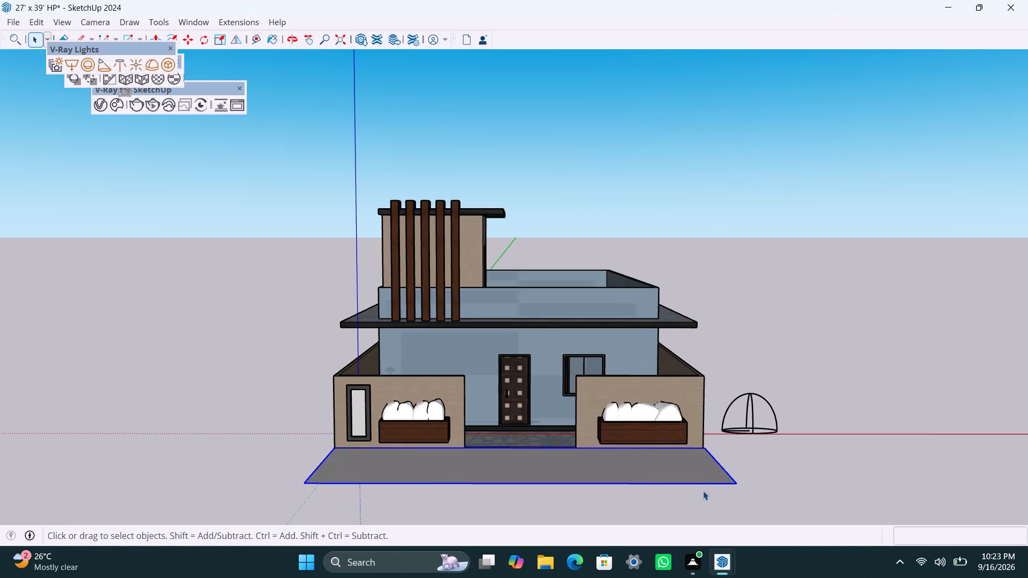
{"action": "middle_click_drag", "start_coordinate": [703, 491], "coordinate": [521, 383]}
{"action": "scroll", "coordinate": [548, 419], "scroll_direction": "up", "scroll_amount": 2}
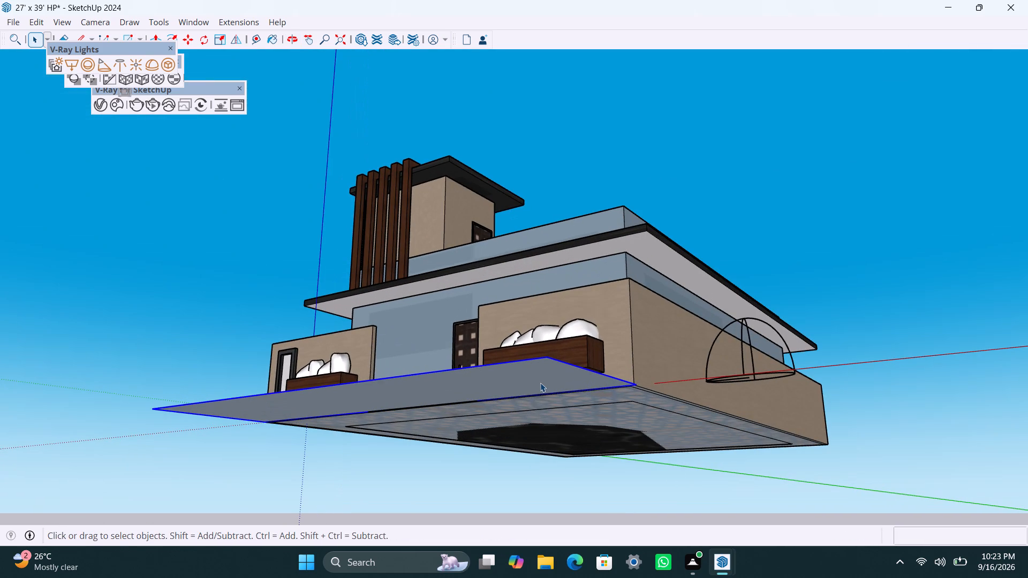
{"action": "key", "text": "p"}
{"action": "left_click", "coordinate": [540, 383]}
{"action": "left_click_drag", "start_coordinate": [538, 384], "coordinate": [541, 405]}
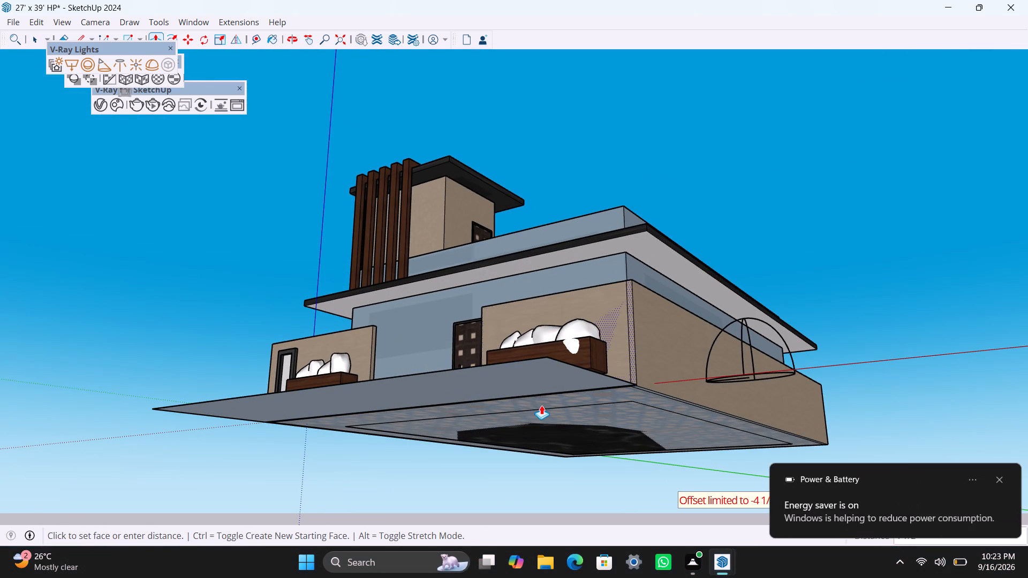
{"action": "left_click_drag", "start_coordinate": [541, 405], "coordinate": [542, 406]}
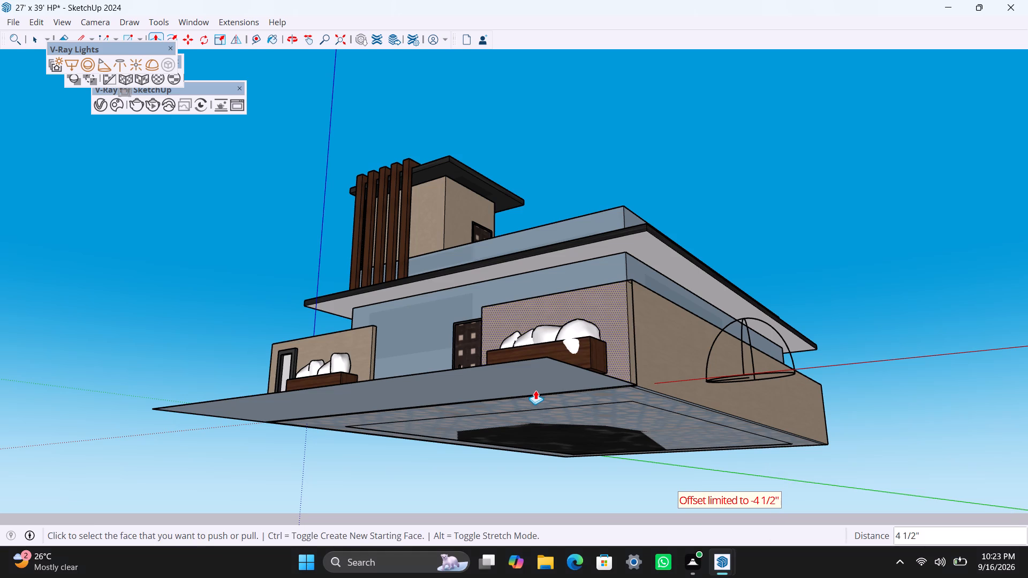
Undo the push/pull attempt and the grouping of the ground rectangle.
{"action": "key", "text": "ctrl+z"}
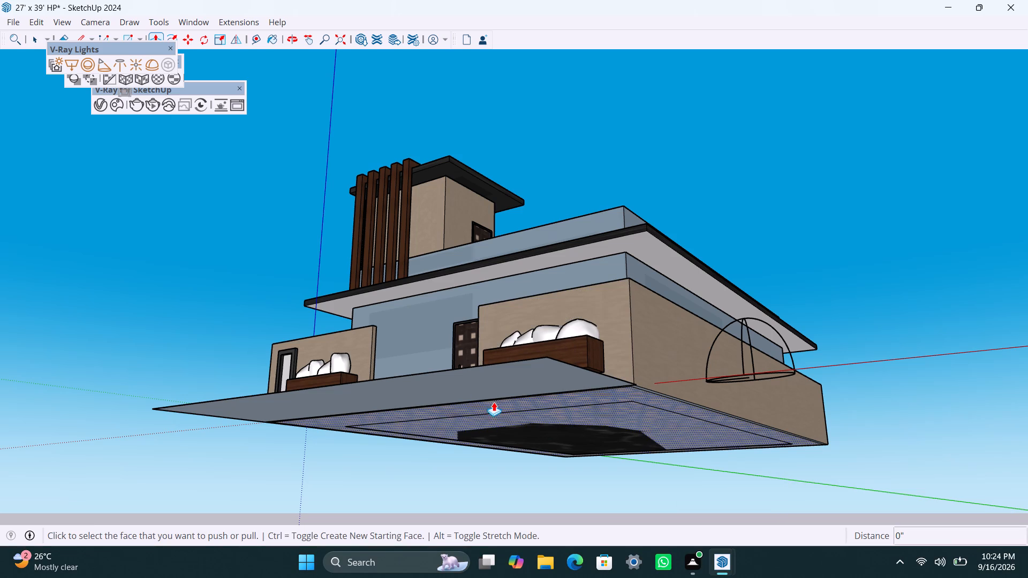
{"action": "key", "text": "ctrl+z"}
Push/pull the underside of the front ground rectangle downward by 2" to form a thin slab.
{"action": "key", "text": "space"}
{"action": "double_click", "coordinate": [493, 385]}
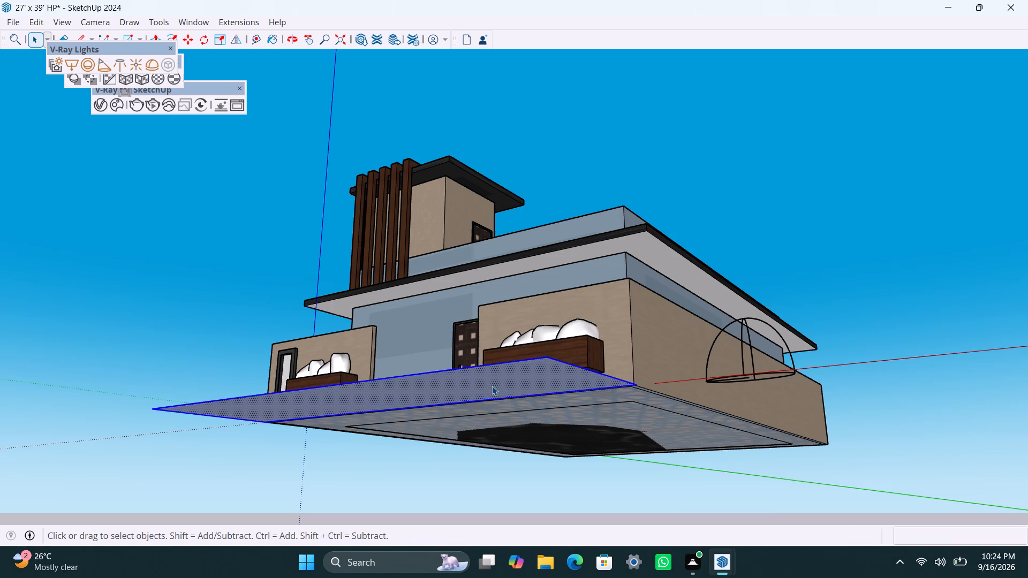
{"action": "left_click", "coordinate": [492, 386]}
{"action": "key", "text": "p"}
{"action": "left_click_drag", "start_coordinate": [492, 386], "coordinate": [492, 399]}
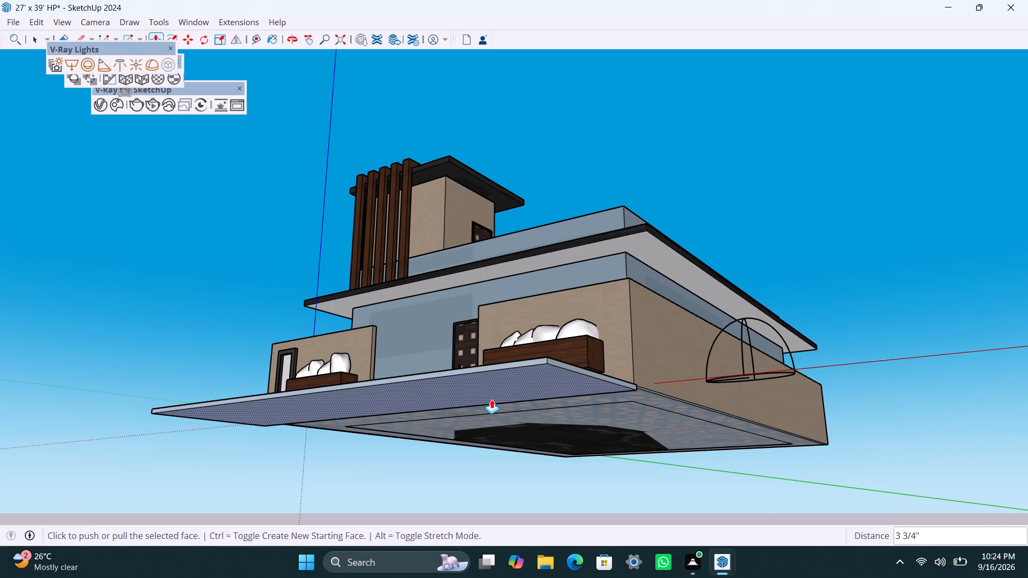
{"action": "key", "text": "2"}
{"action": "key", "text": "shift+quotedbl"}
{"action": "key", "text": "Return"}
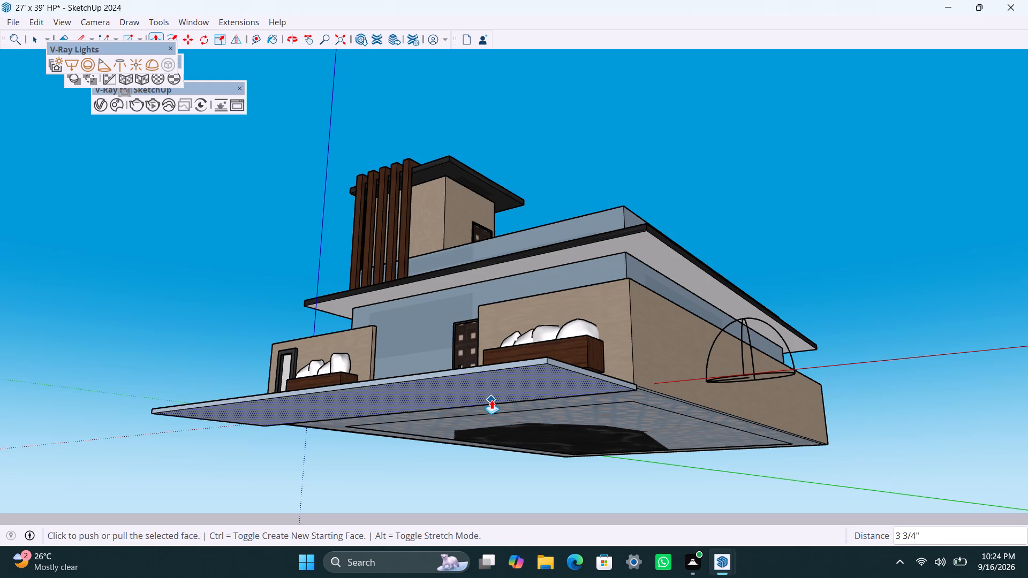
{"action": "key", "text": "space"}
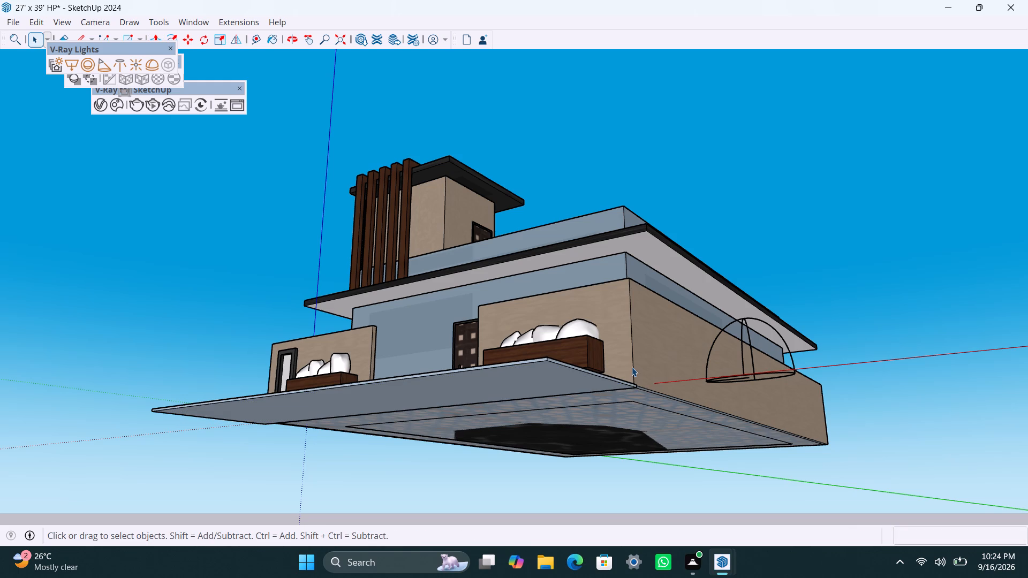
{"action": "scroll", "coordinate": [535, 304], "scroll_direction": "down", "scroll_amount": 2}
{"action": "middle_click_drag", "start_coordinate": [585, 405], "coordinate": [350, 541]}
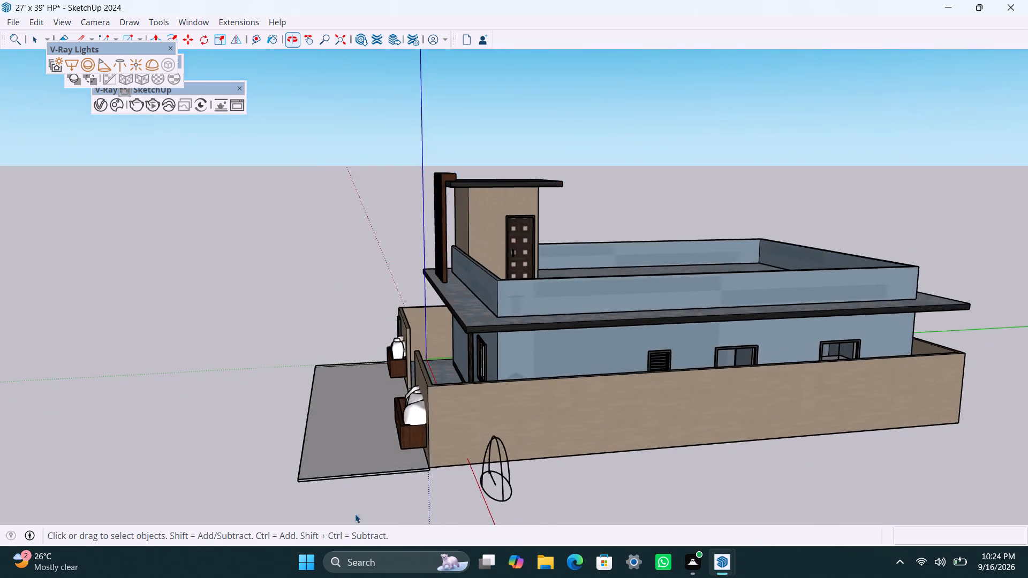
Undo the 2" push/pull of the front ground rectangle.
{"action": "scroll", "coordinate": [350, 494], "scroll_direction": "up", "scroll_amount": 7}
{"action": "middle_click_drag", "start_coordinate": [383, 475], "coordinate": [383, 442]}
{"action": "scroll", "coordinate": [389, 452], "scroll_direction": "up", "scroll_amount": 5}
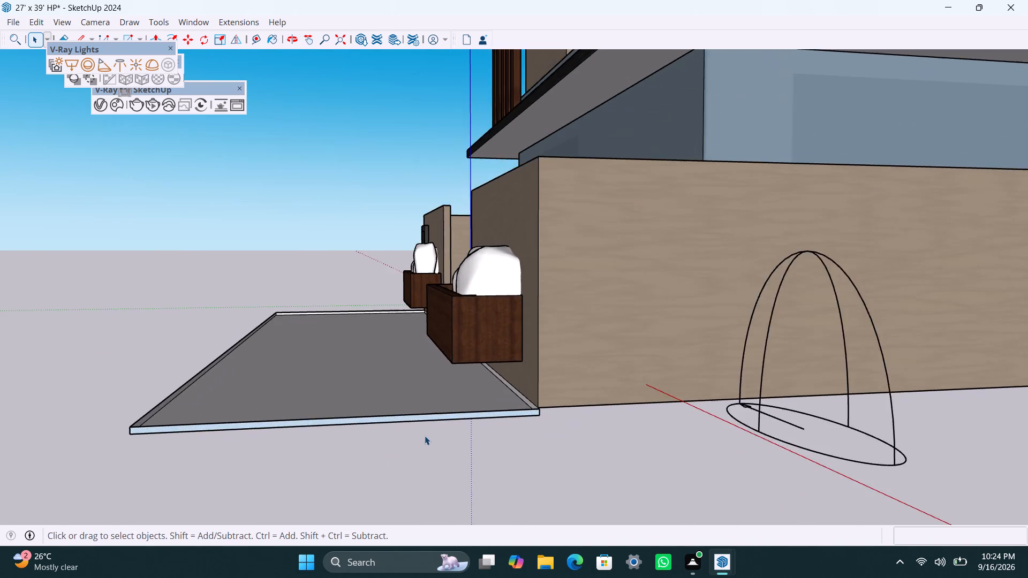
{"action": "scroll", "coordinate": [425, 436], "scroll_direction": "up", "scroll_amount": 4}
{"action": "key", "text": "ctrl+z"}
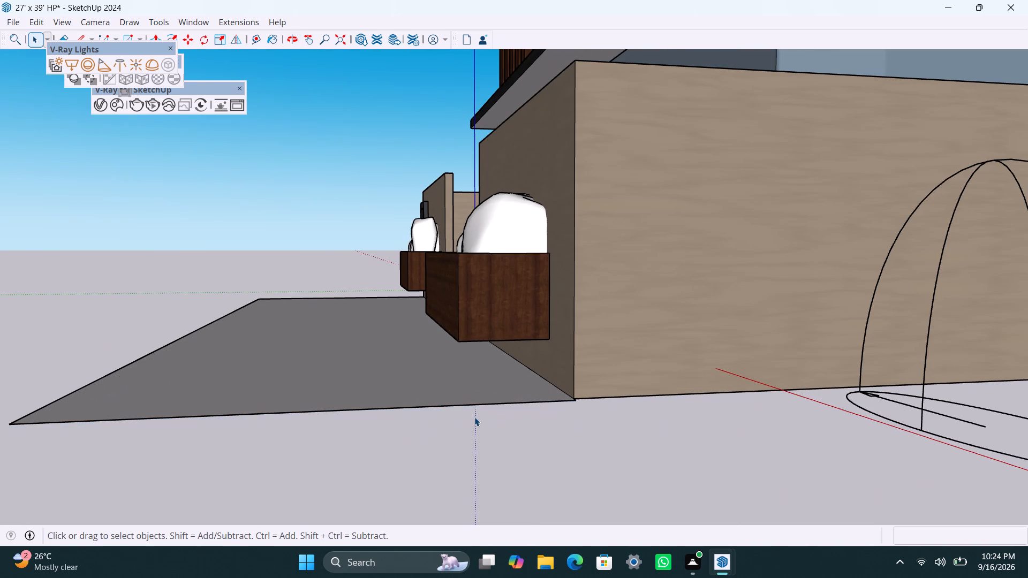
Group the front ground rectangle's face together with its edges.
{"action": "double_click", "coordinate": [464, 387]}
{"action": "right_click", "coordinate": [463, 386]}
{"action": "left_click", "coordinate": [521, 189]}
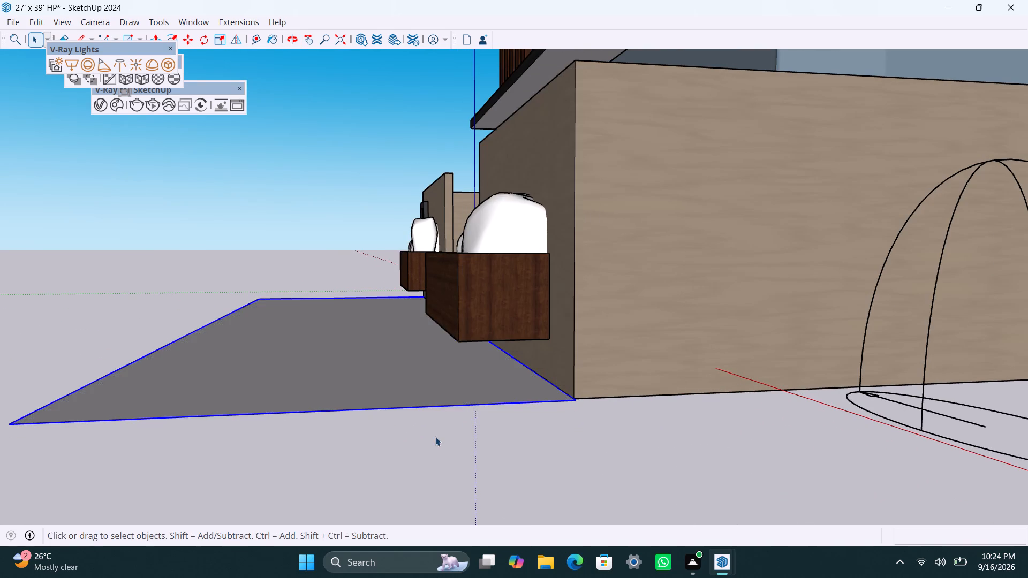
Inside the ground rectangle's group, push/pull the underside downward by 2" to form a thin slab.
{"action": "middle_click_drag", "start_coordinate": [448, 409], "coordinate": [443, 279]}
{"action": "scroll", "coordinate": [426, 285], "scroll_direction": "up", "scroll_amount": 2}
{"action": "triple_click", "coordinate": [422, 285]}
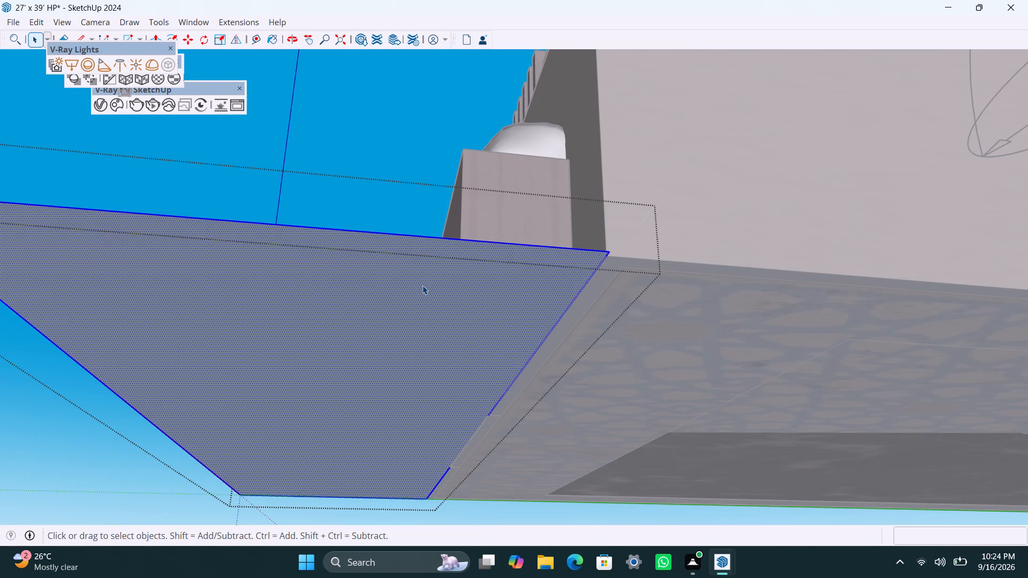
{"action": "key", "text": "p"}
{"action": "left_click_drag", "start_coordinate": [422, 285], "coordinate": [421, 299]}
{"action": "type", "text": "2\""}
{"action": "key", "text": "Return"}
{"action": "key", "text": "space"}
Push/pull the slab's end face nearest the dome light outward, well past the compound wall's corner.
{"action": "scroll", "coordinate": [477, 268], "scroll_direction": "up", "scroll_amount": 3}
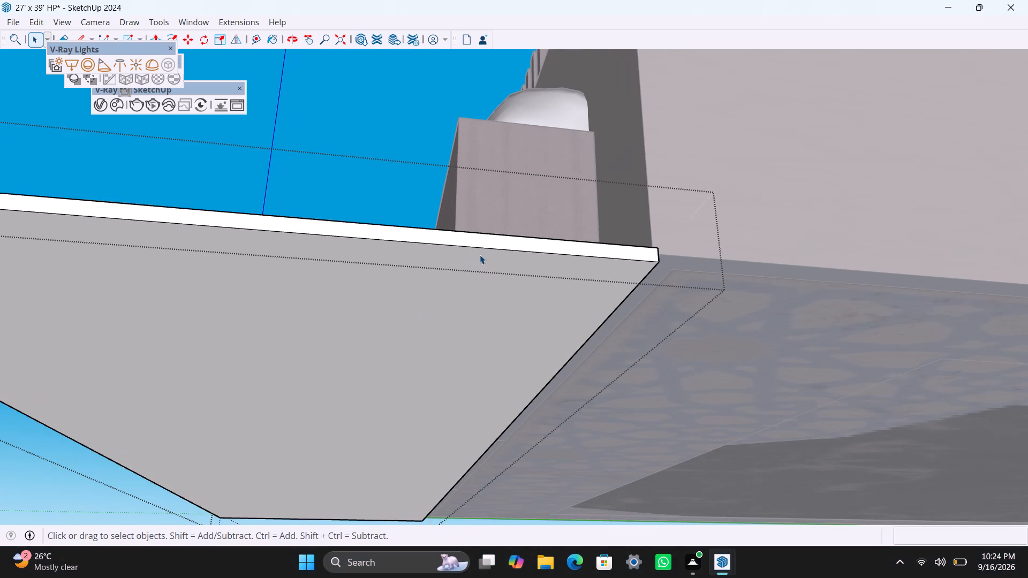
{"action": "scroll", "coordinate": [480, 256], "scroll_direction": "up", "scroll_amount": 1}
{"action": "left_click", "coordinate": [479, 241]}
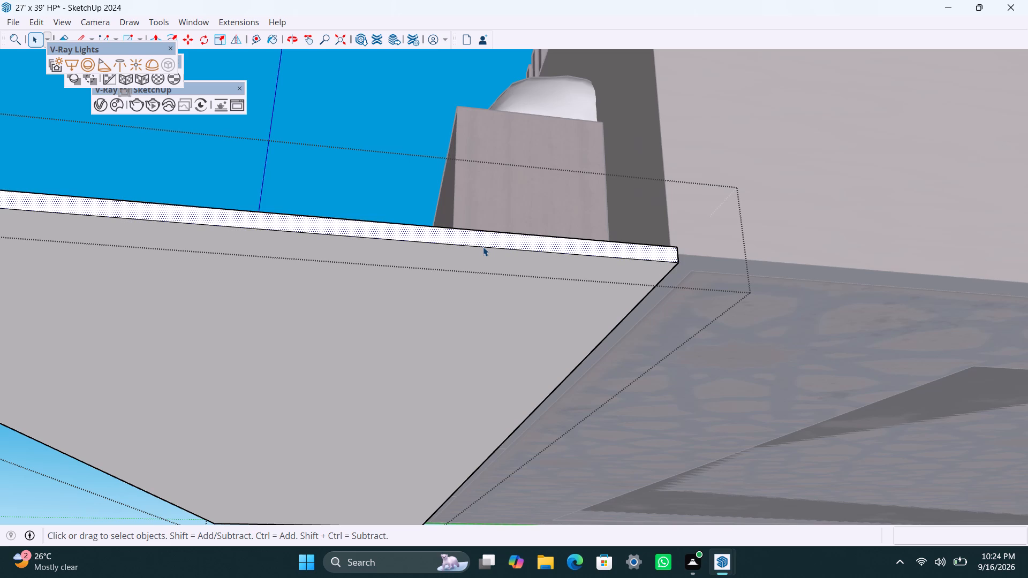
{"action": "key", "text": "p"}
{"action": "left_click_drag", "start_coordinate": [484, 238], "coordinate": [520, 110]}
{"action": "left_click_drag", "start_coordinate": [520, 110], "coordinate": [521, 105]}
{"action": "scroll", "coordinate": [521, 163], "scroll_direction": "down", "scroll_amount": 16}
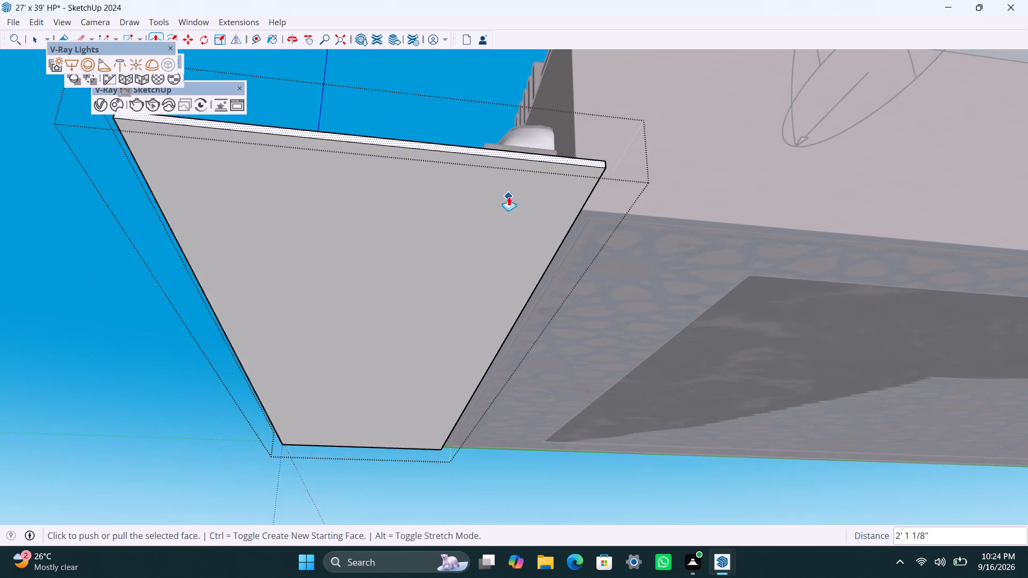
{"action": "middle_click_drag", "start_coordinate": [510, 199], "coordinate": [435, 401]}
{"action": "scroll", "coordinate": [431, 376], "scroll_direction": "down", "scroll_amount": 12}
{"action": "middle_click_drag", "start_coordinate": [496, 436], "coordinate": [565, 277]}
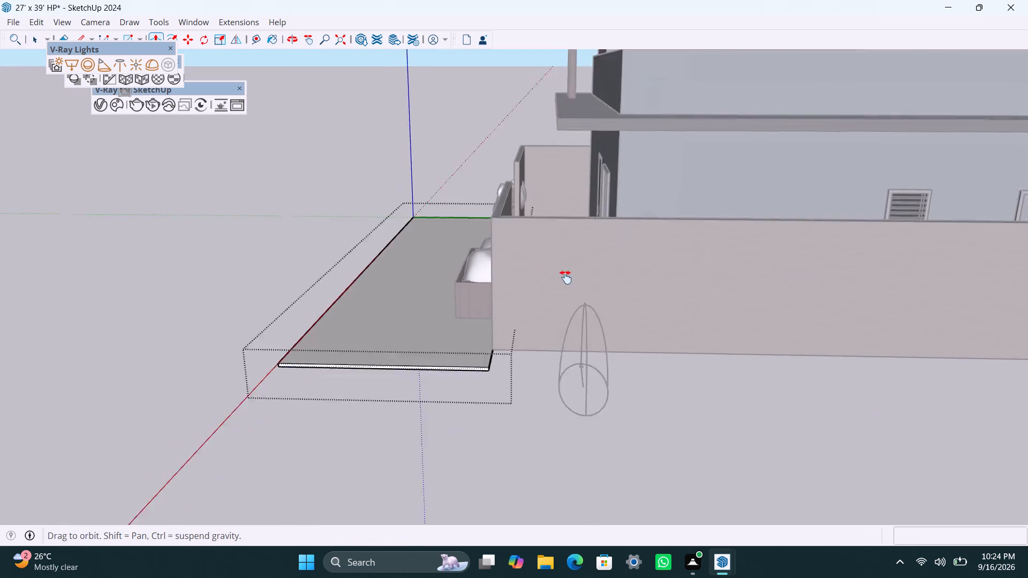
{"action": "middle_click_drag", "start_coordinate": [565, 277], "coordinate": [579, 247]}
{"action": "scroll", "coordinate": [521, 247], "scroll_direction": "up", "scroll_amount": 2}
{"action": "left_click_drag", "start_coordinate": [517, 243], "coordinate": [458, 410]}
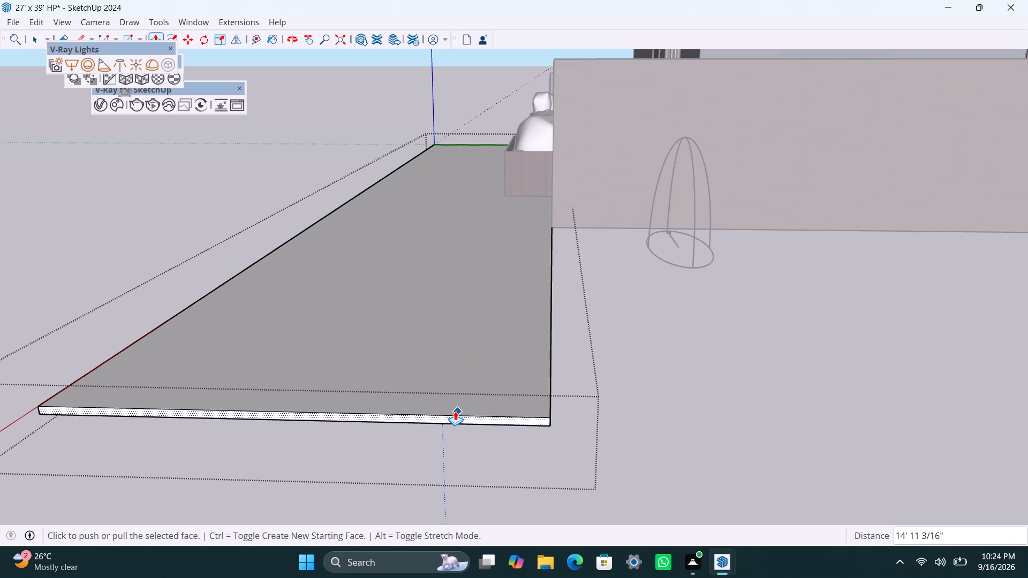
{"action": "left_click", "coordinate": [447, 416]}
{"action": "key", "text": "space"}
{"action": "left_click", "coordinate": [419, 436]}
Push/pull the slab's opposite end face outward past the wall corner in two pulls, the second about 2' 10", and leave the group.
{"action": "scroll", "coordinate": [358, 320], "scroll_direction": "down", "scroll_amount": 5}
{"action": "middle_click_drag", "start_coordinate": [374, 265], "coordinate": [595, 329]}
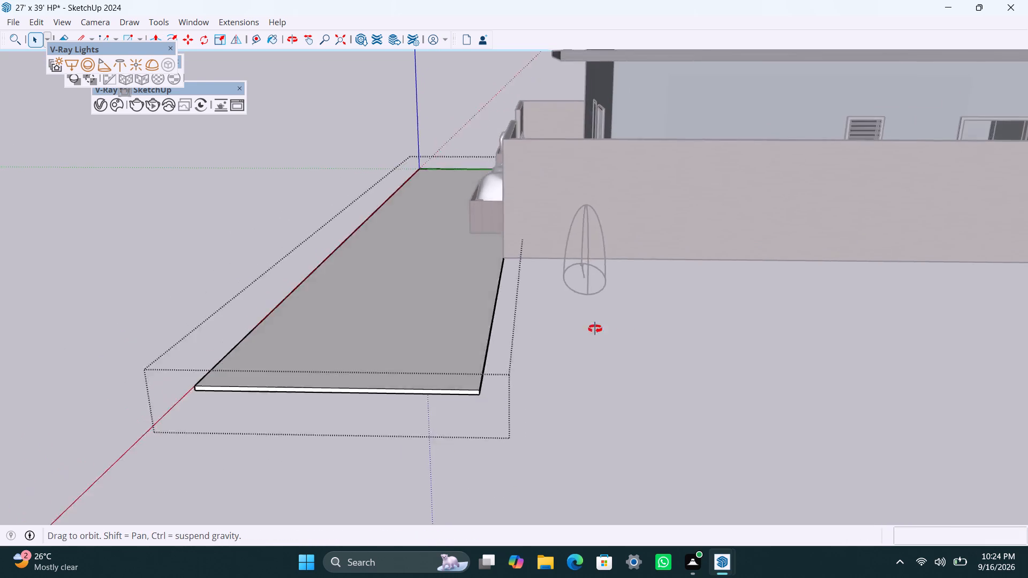
{"action": "middle_click_drag", "start_coordinate": [595, 329], "coordinate": [796, 335]}
{"action": "scroll", "coordinate": [572, 267], "scroll_direction": "down", "scroll_amount": 4}
{"action": "middle_click_drag", "start_coordinate": [497, 323], "coordinate": [996, 354]}
{"action": "scroll", "coordinate": [596, 320], "scroll_direction": "up", "scroll_amount": 10}
{"action": "middle_click_drag", "start_coordinate": [601, 296], "coordinate": [603, 226]}
{"action": "scroll", "coordinate": [603, 235], "scroll_direction": "up", "scroll_amount": 8}
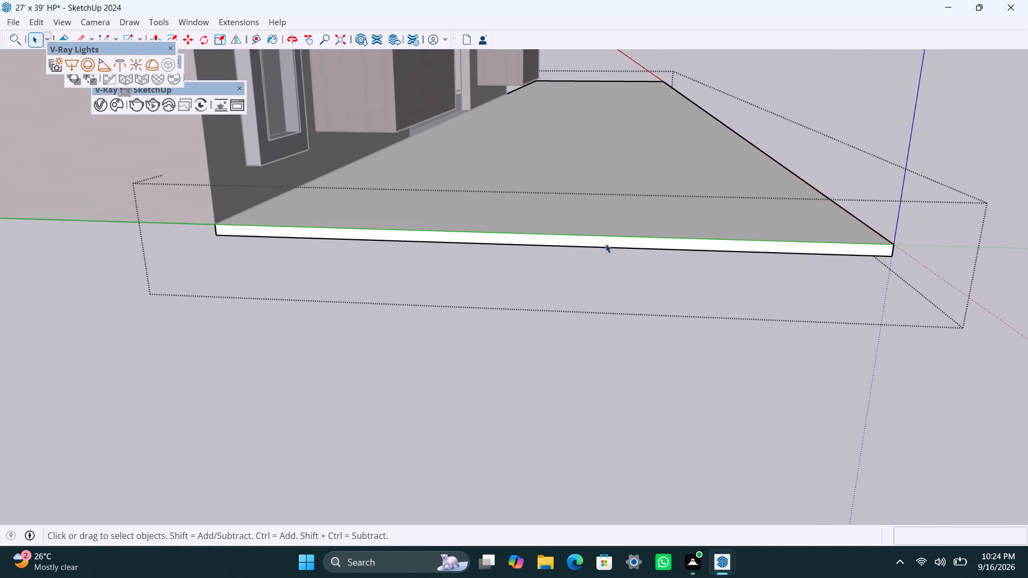
{"action": "left_click", "coordinate": [607, 244]}
{"action": "key", "text": "p"}
{"action": "left_click_drag", "start_coordinate": [607, 244], "coordinate": [576, 356]}
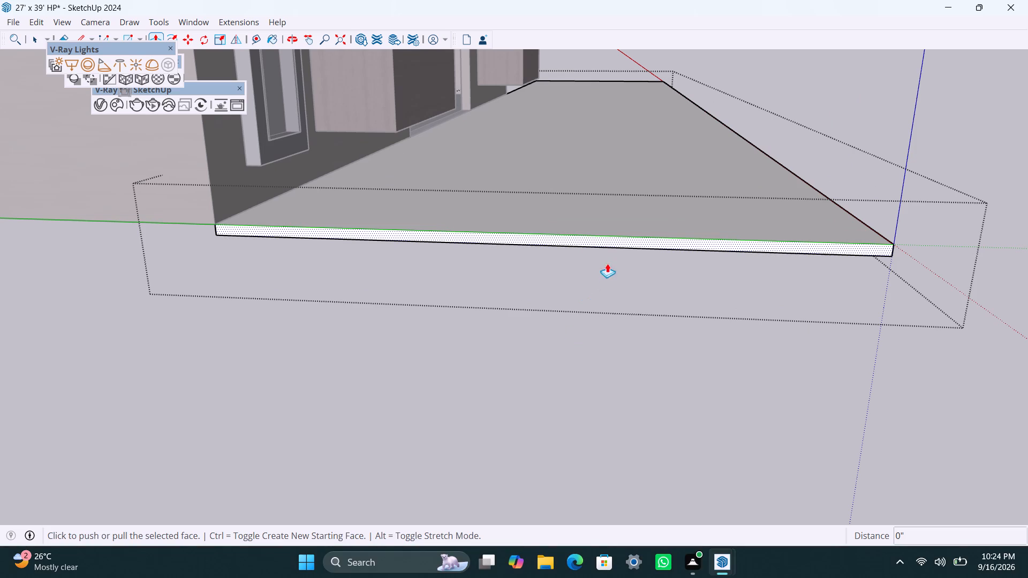
{"action": "left_click_drag", "start_coordinate": [617, 237], "coordinate": [559, 385]}
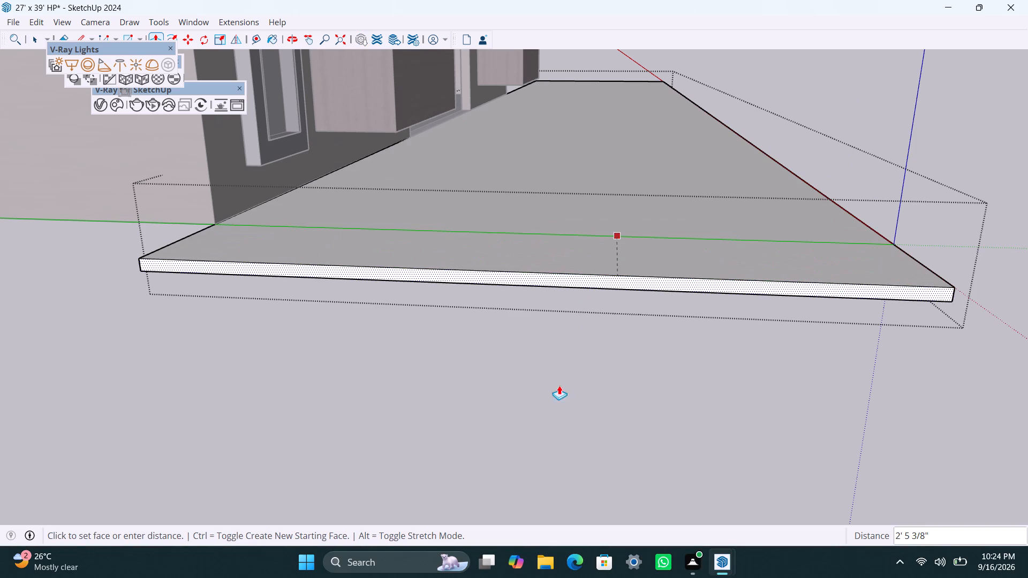
{"action": "left_click_drag", "start_coordinate": [559, 385], "coordinate": [540, 430]}
{"action": "left_click_drag", "start_coordinate": [555, 310], "coordinate": [486, 402]}
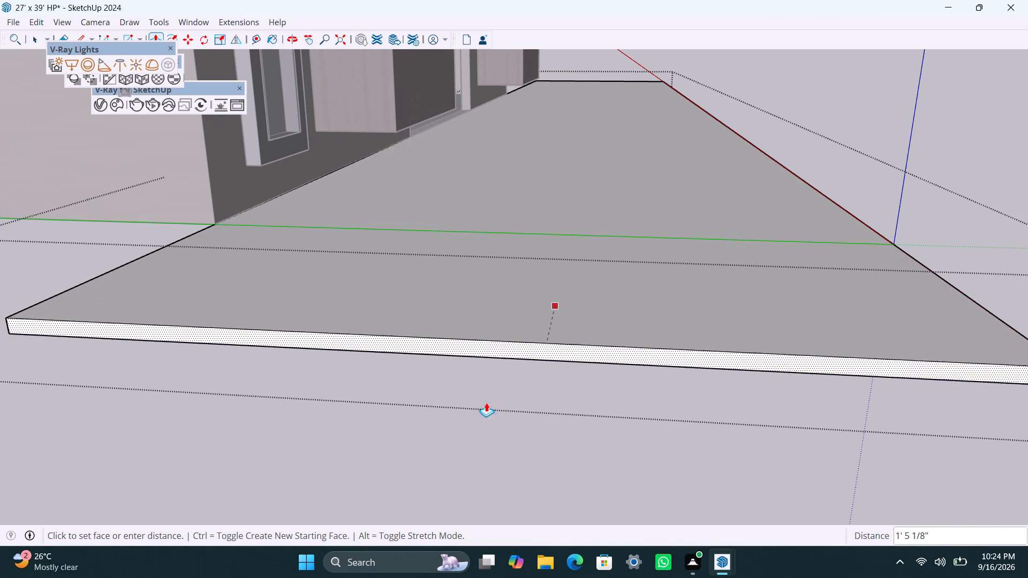
{"action": "left_click_drag", "start_coordinate": [486, 402], "coordinate": [472, 432]}
{"action": "left_click", "coordinate": [471, 433]}
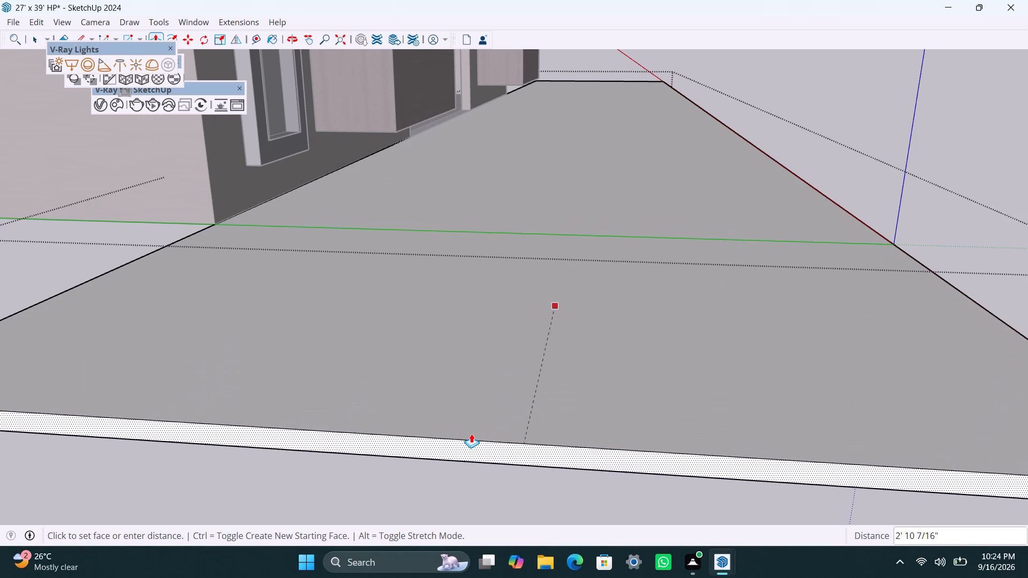
{"action": "key", "text": "space"}
{"action": "left_click", "coordinate": [471, 433]}
{"action": "scroll", "coordinate": [556, 353], "scroll_direction": "down", "scroll_amount": 10}
{"action": "middle_click_drag", "start_coordinate": [665, 318], "coordinate": [343, 350]}
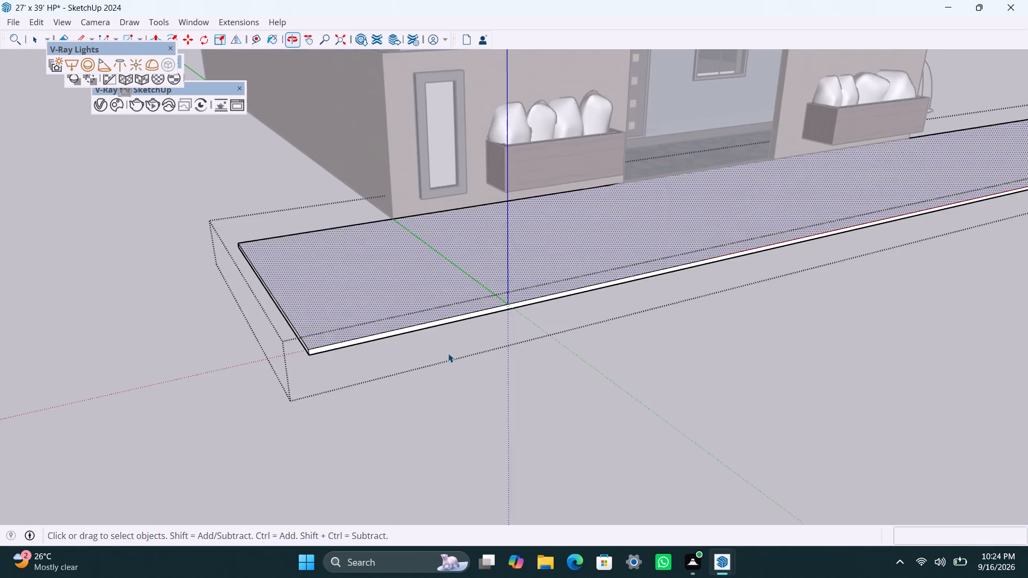
{"action": "double_click", "coordinate": [615, 377]}
Reopen the slab group and push/pull the end face on the narrow-window side further outward to lengthen the slab.
{"action": "scroll", "coordinate": [517, 330], "scroll_direction": "down", "scroll_amount": 4}
{"action": "middle_click_drag", "start_coordinate": [549, 335], "coordinate": [494, 334]}
{"action": "scroll", "coordinate": [316, 317], "scroll_direction": "up", "scroll_amount": 3}
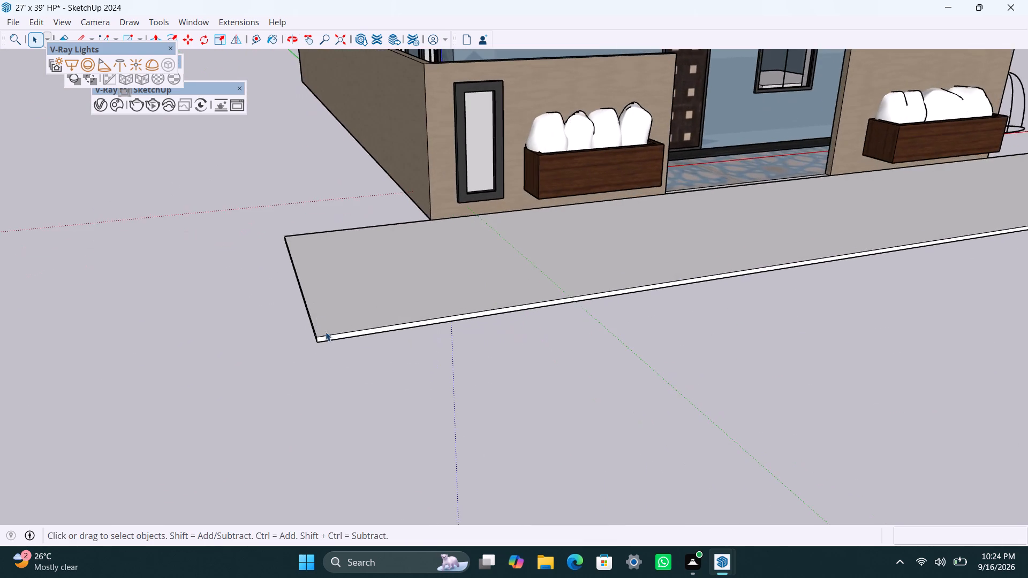
{"action": "middle_click_drag", "start_coordinate": [328, 332], "coordinate": [523, 293]}
{"action": "scroll", "coordinate": [542, 285], "scroll_direction": "up", "scroll_amount": 11}
{"action": "left_click", "coordinate": [701, 265]}
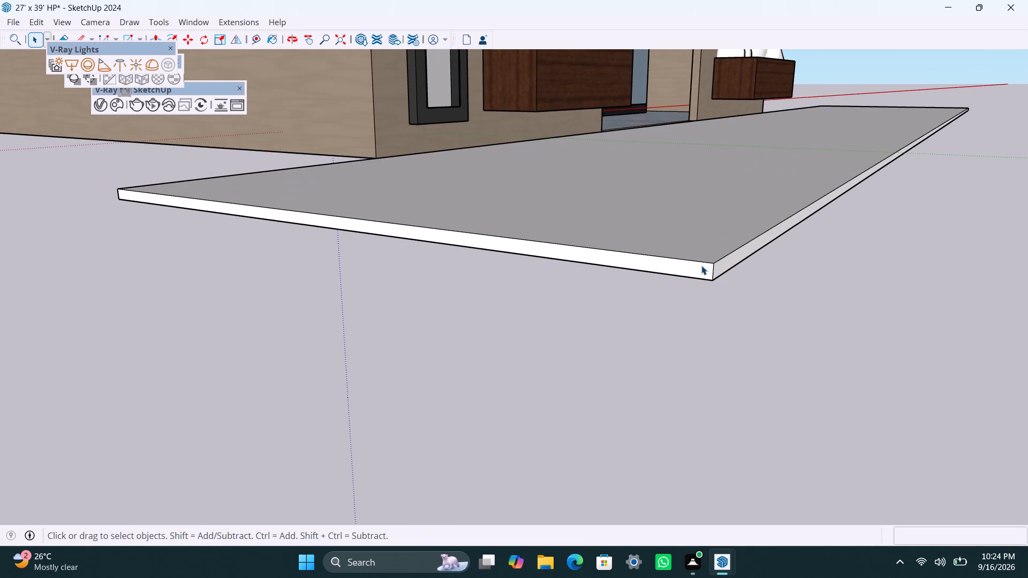
{"action": "triple_click", "coordinate": [699, 266]}
{"action": "left_click", "coordinate": [699, 269]}
{"action": "left_click", "coordinate": [699, 269]}
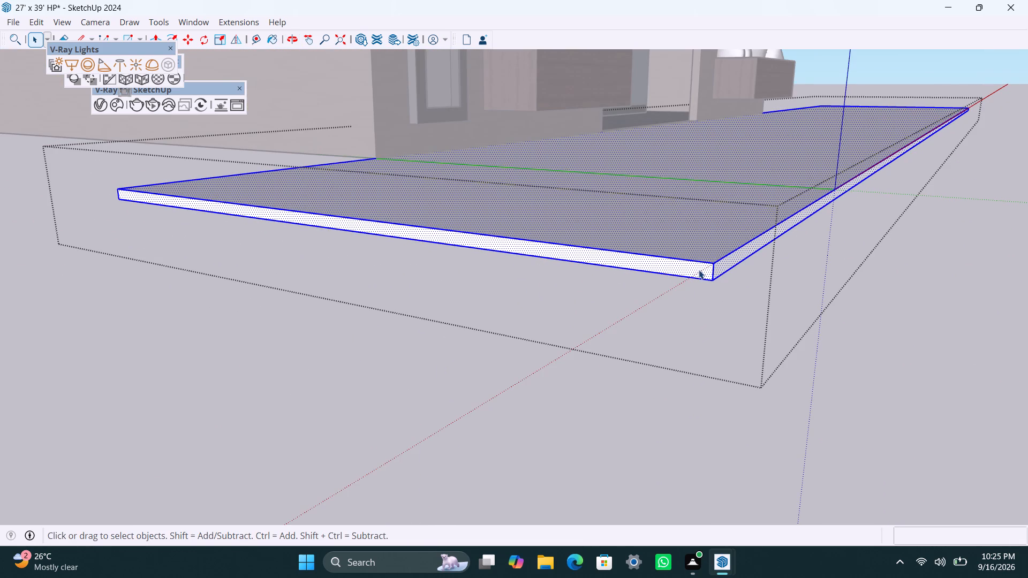
{"action": "left_click", "coordinate": [693, 273]}
{"action": "key", "text": "p"}
{"action": "left_click_drag", "start_coordinate": [697, 273], "coordinate": [503, 420]}
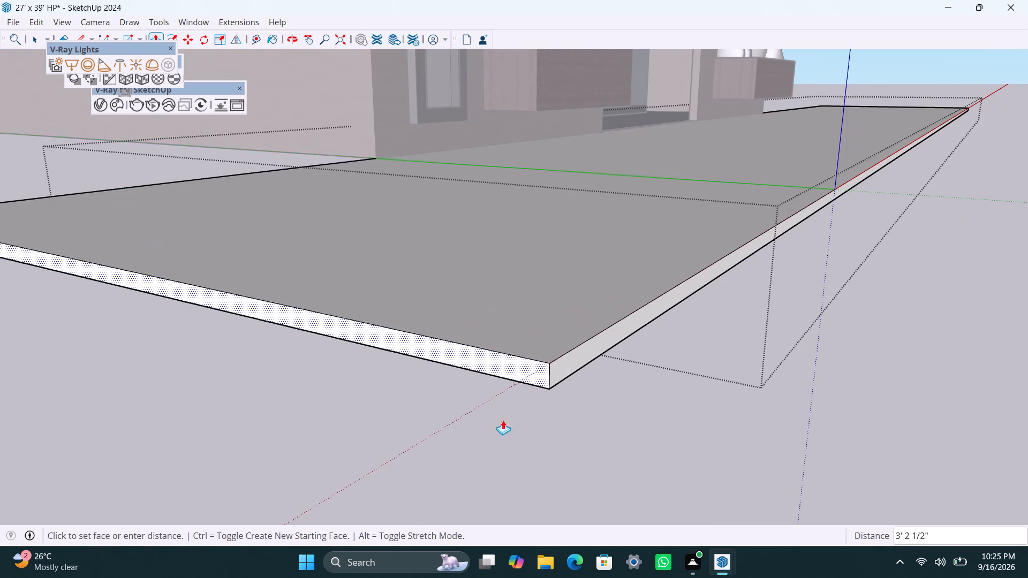
{"action": "left_click_drag", "start_coordinate": [503, 420], "coordinate": [418, 479]}
{"action": "left_click", "coordinate": [418, 479]}
{"action": "key", "text": "space"}
{"action": "left_click", "coordinate": [637, 443]}
{"action": "scroll", "coordinate": [655, 322], "scroll_direction": "down", "scroll_amount": 13}
{"action": "left_click", "coordinate": [687, 337]}
{"action": "left_click", "coordinate": [712, 356]}
Inspect the extended slab from the front and check where it meets the tiled floor at the gate opening.
{"action": "scroll", "coordinate": [783, 265], "scroll_direction": "down", "scroll_amount": 5}
{"action": "middle_click_drag", "start_coordinate": [766, 283], "coordinate": [509, 328]}
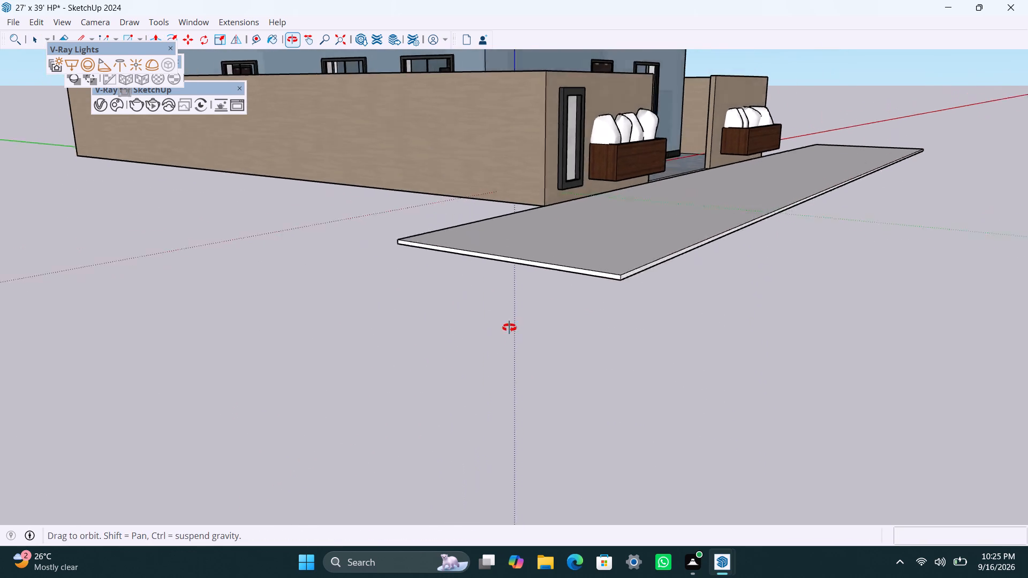
{"action": "middle_click_drag", "start_coordinate": [509, 328], "coordinate": [370, 396]}
{"action": "left_click", "coordinate": [497, 444]}
{"action": "scroll", "coordinate": [487, 423], "scroll_direction": "down", "scroll_amount": 5}
{"action": "middle_click_drag", "start_coordinate": [571, 467], "coordinate": [657, 480]}
{"action": "scroll", "coordinate": [586, 347], "scroll_direction": "up", "scroll_amount": 3}
{"action": "middle_click_drag", "start_coordinate": [534, 362], "coordinate": [524, 551]}
{"action": "scroll", "coordinate": [531, 381], "scroll_direction": "up", "scroll_amount": 7}
{"action": "middle_click_drag", "start_coordinate": [512, 322], "coordinate": [513, 382]}
{"action": "scroll", "coordinate": [505, 279], "scroll_direction": "up", "scroll_amount": 5}
{"action": "middle_click_drag", "start_coordinate": [579, 292], "coordinate": [568, 176]}
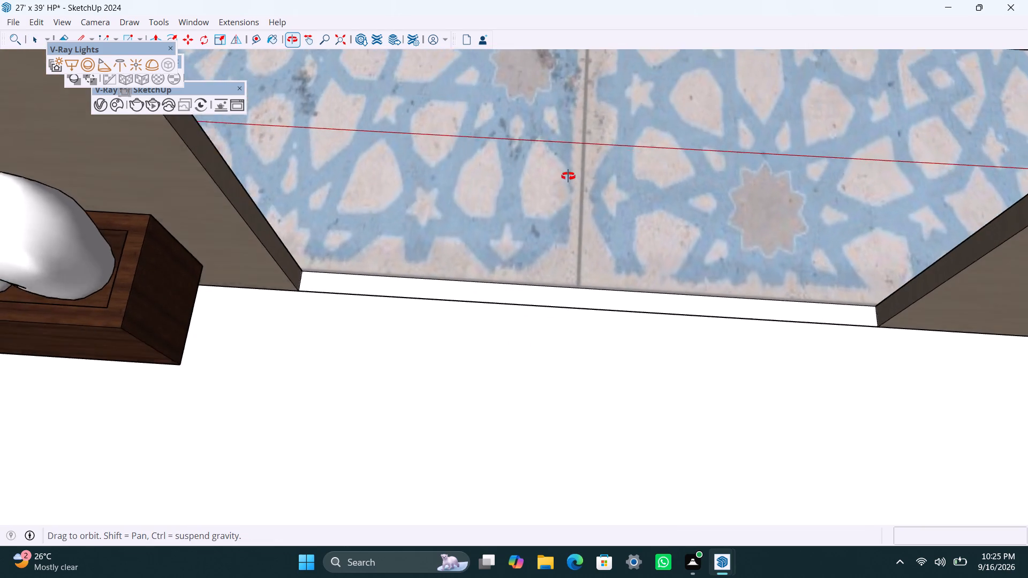
{"action": "middle_click_drag", "start_coordinate": [568, 176], "coordinate": [579, 113]}
{"action": "scroll", "coordinate": [519, 269], "scroll_direction": "down", "scroll_amount": 20}
{"action": "scroll", "coordinate": [519, 269], "scroll_direction": "down", "scroll_amount": 3}
{"action": "scroll", "coordinate": [541, 318], "scroll_direction": "up", "scroll_amount": 3}
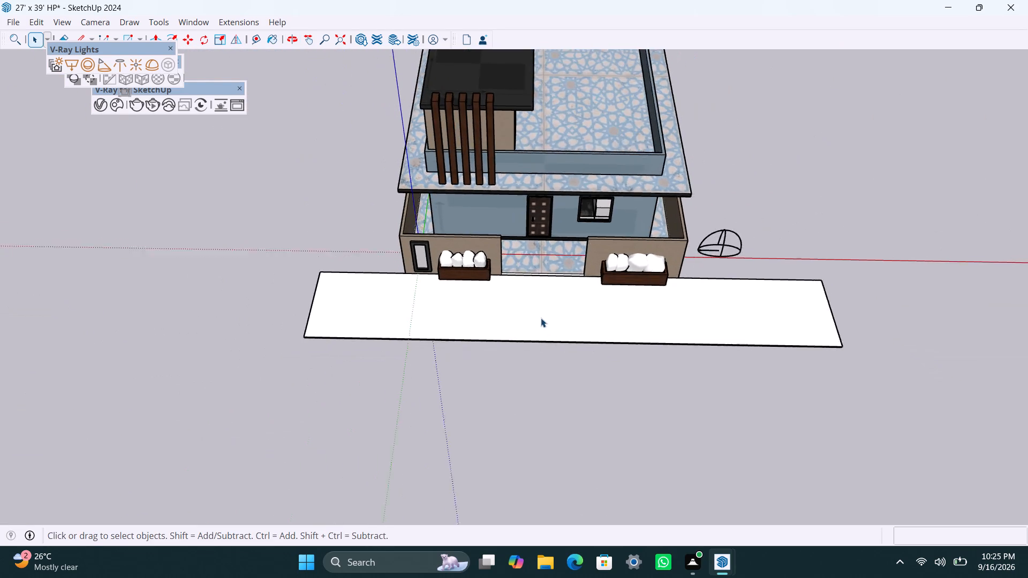
Scale the dome light beside the house larger along the green axis.
{"action": "middle_click_drag", "start_coordinate": [505, 353], "coordinate": [520, 300]}
{"action": "scroll", "coordinate": [788, 230], "scroll_direction": "up", "scroll_amount": 3}
{"action": "middle_click_drag", "start_coordinate": [750, 249], "coordinate": [738, 311]}
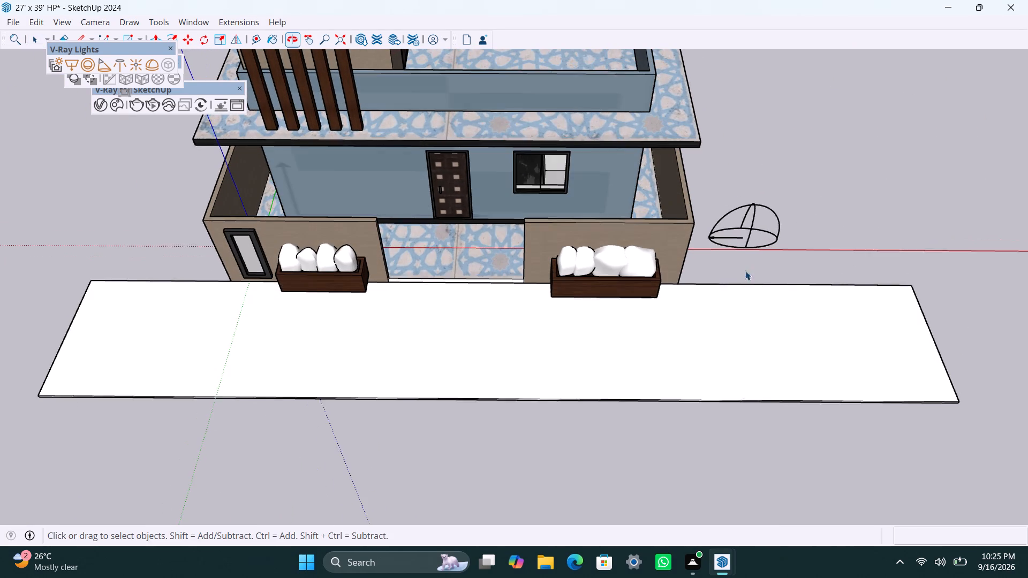
{"action": "left_click", "coordinate": [750, 231]}
{"action": "key", "text": "s"}
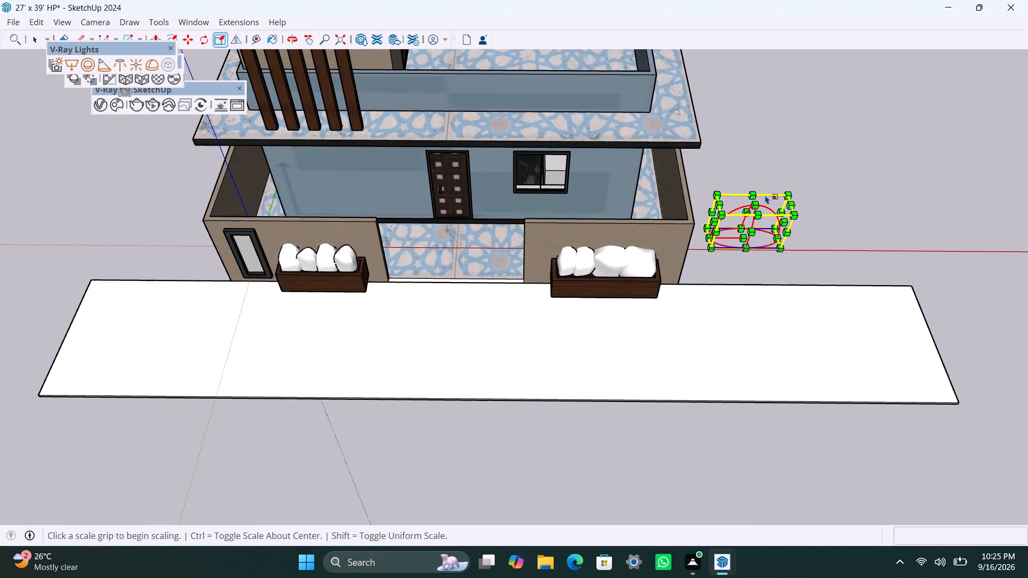
{"action": "left_click_drag", "start_coordinate": [745, 208], "coordinate": [746, 208]}
{"action": "left_click_drag", "start_coordinate": [746, 208], "coordinate": [749, 191]}
{"action": "left_click", "coordinate": [749, 191]}
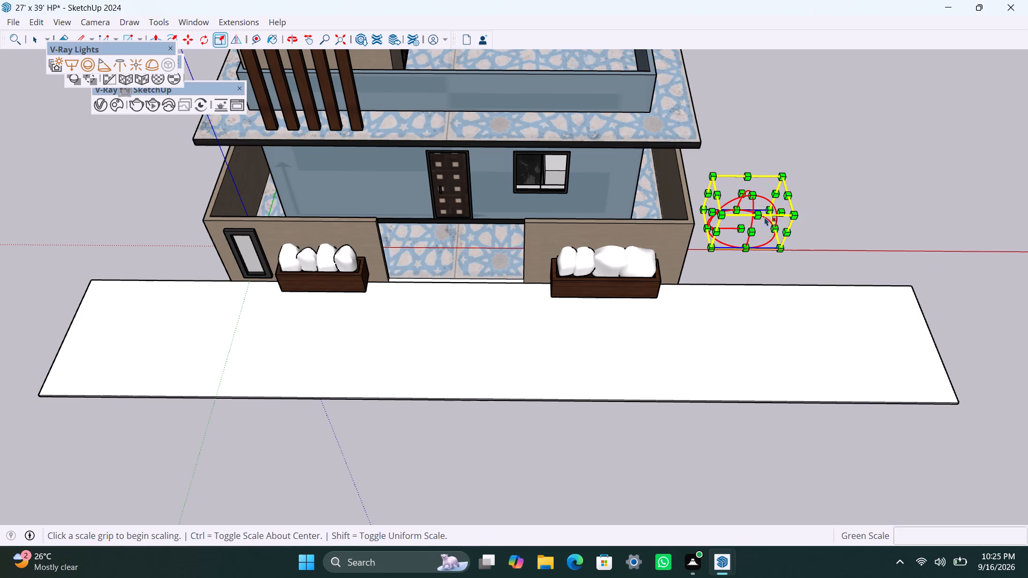
{"action": "key", "text": "space"}
{"action": "left_click", "coordinate": [857, 224]}
Save the model.
{"action": "scroll", "coordinate": [706, 249], "scroll_direction": "down", "scroll_amount": 4}
{"action": "middle_click_drag", "start_coordinate": [723, 257], "coordinate": [740, 278]}
{"action": "key", "text": "ctrl+s"}
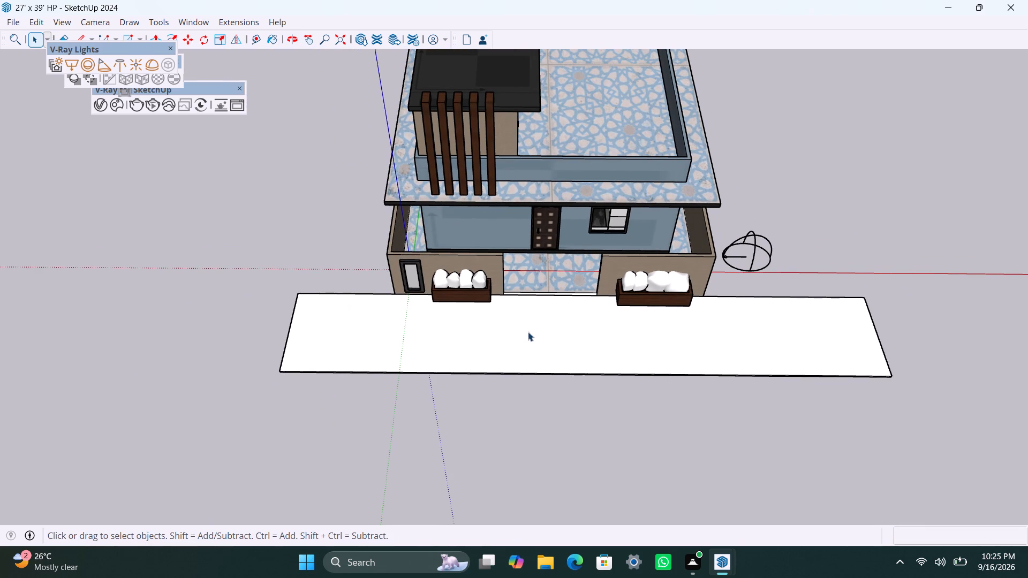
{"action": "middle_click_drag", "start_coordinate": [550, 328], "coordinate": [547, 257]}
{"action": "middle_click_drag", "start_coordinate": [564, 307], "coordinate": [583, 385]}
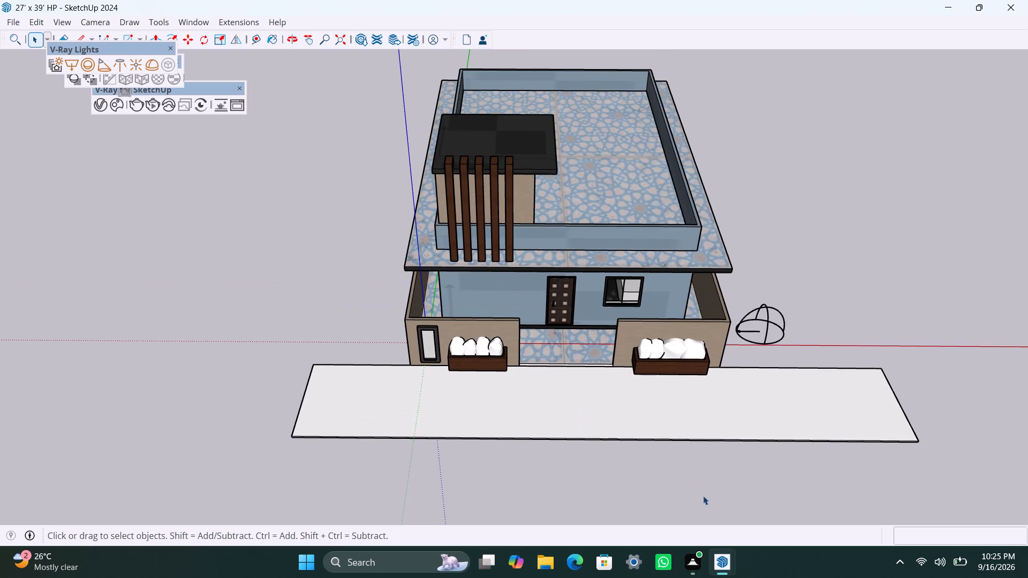
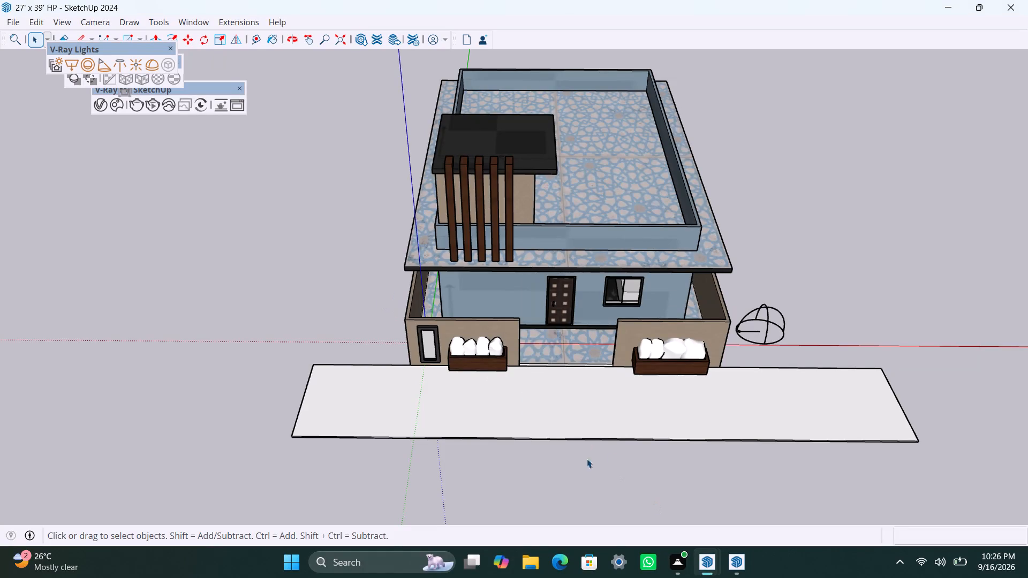
Download the Concrete Simple A01 200cm material from the online Chaos Cosmos concrete materials and import it into the model.
{"action": "scroll", "coordinate": [522, 413], "scroll_direction": "up", "scroll_amount": 1}
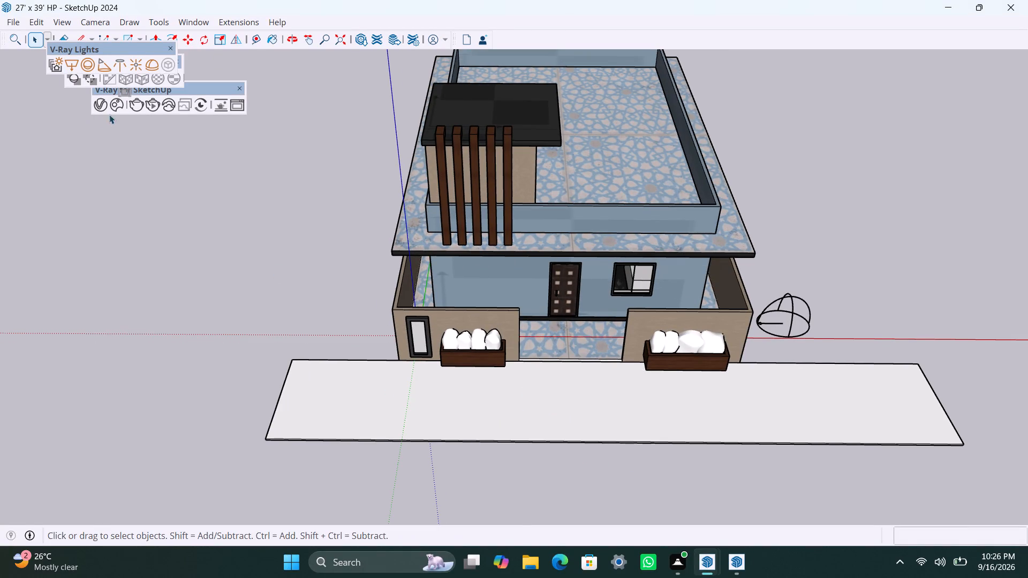
{"action": "left_click", "coordinate": [122, 105]}
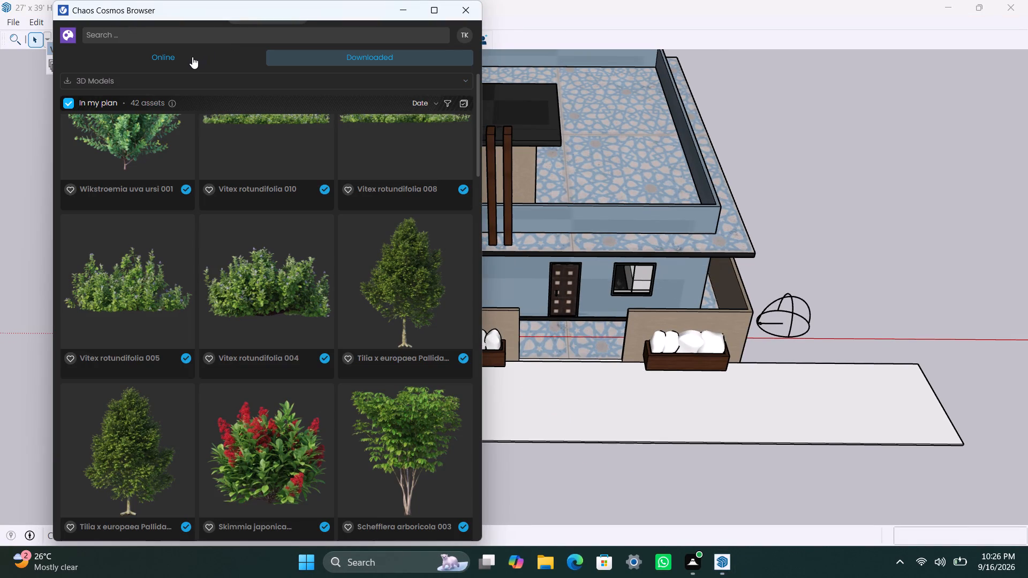
{"action": "left_click", "coordinate": [172, 58]}
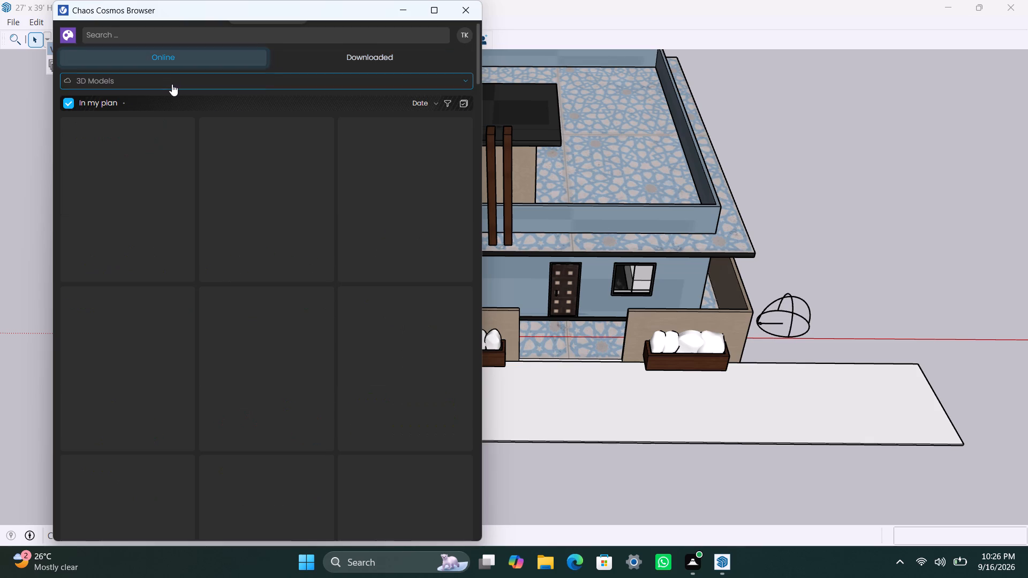
{"action": "left_click", "coordinate": [172, 84]}
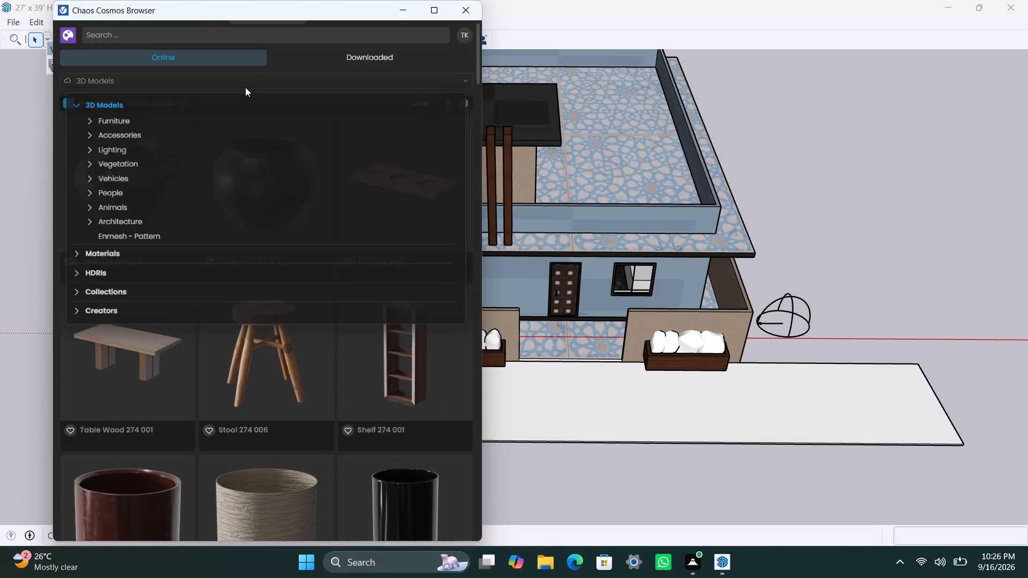
{"action": "left_click", "coordinate": [94, 257]}
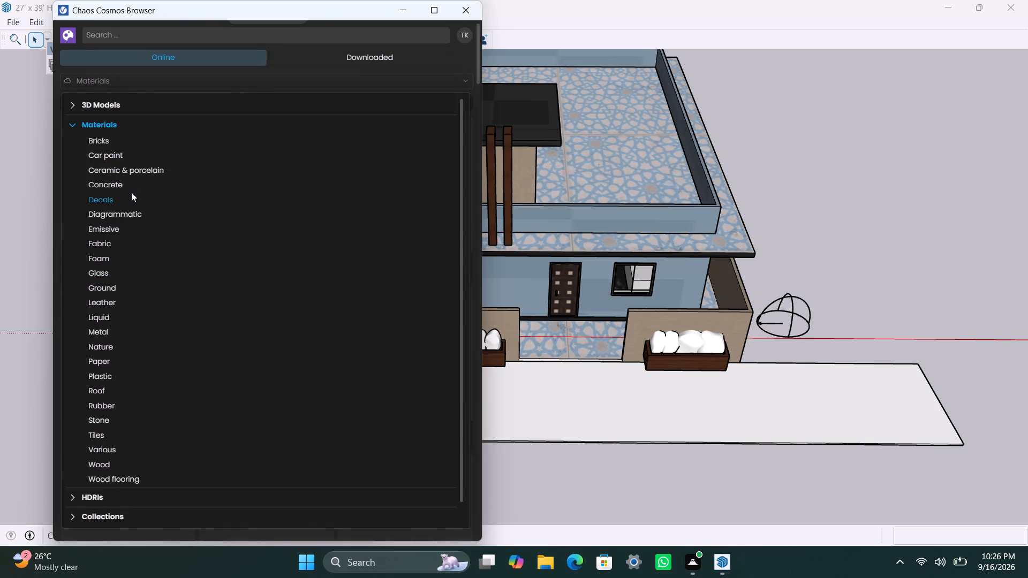
{"action": "left_click", "coordinate": [121, 185]}
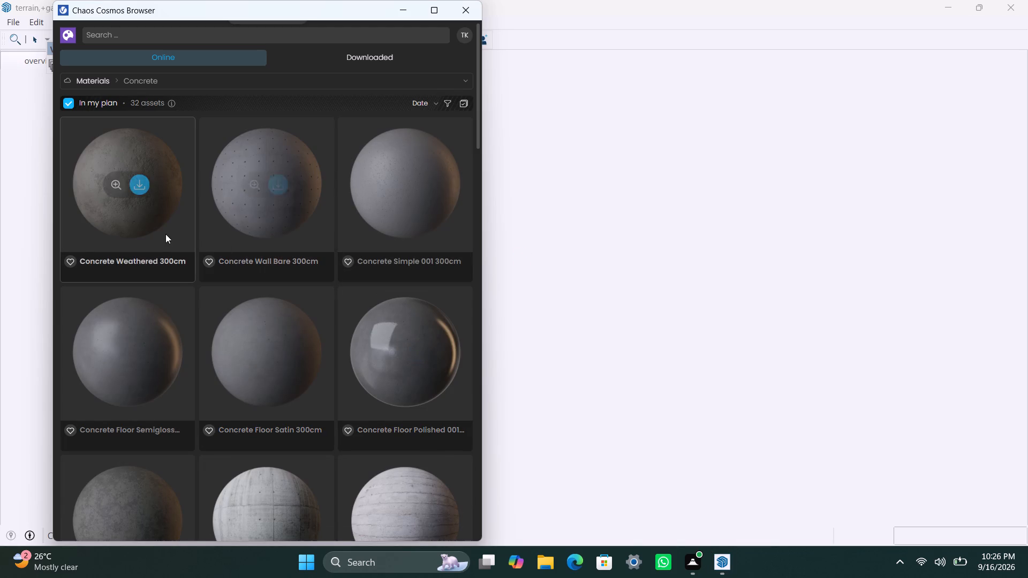
{"action": "scroll", "coordinate": [199, 289], "scroll_direction": "down", "scroll_amount": 5}
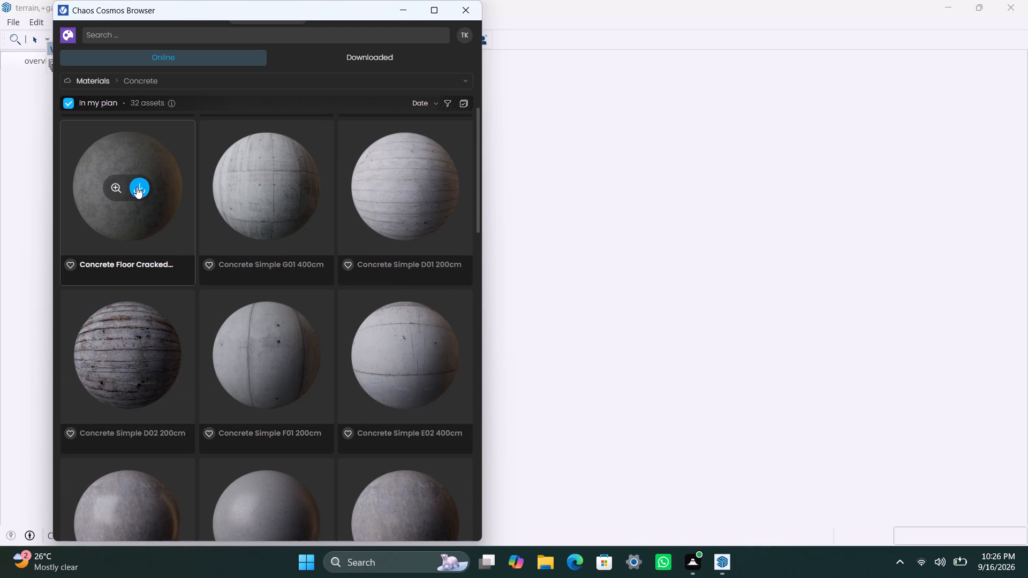
{"action": "scroll", "coordinate": [167, 257], "scroll_direction": "down", "scroll_amount": 5}
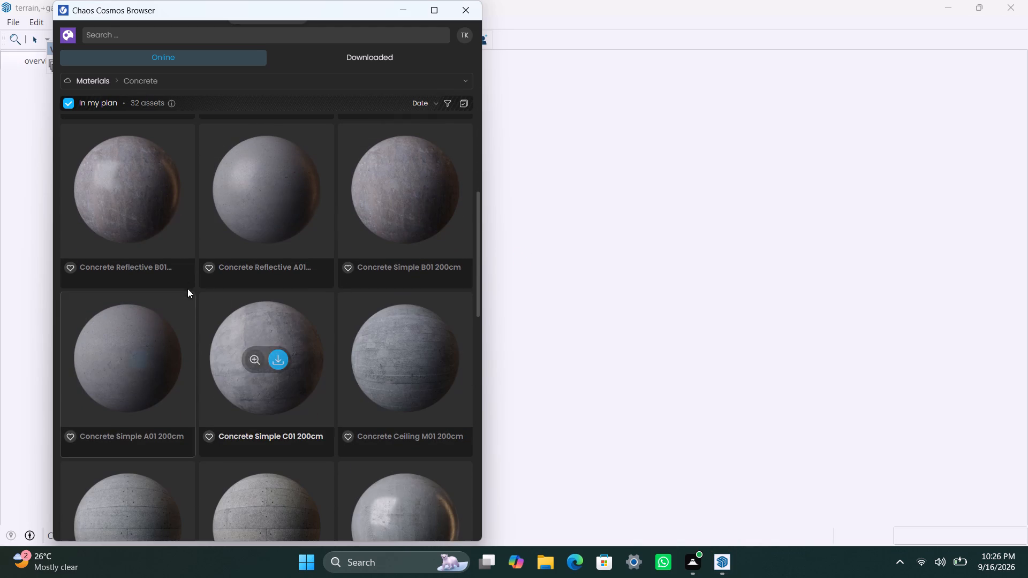
{"action": "scroll", "coordinate": [277, 292], "scroll_direction": "down", "scroll_amount": 1}
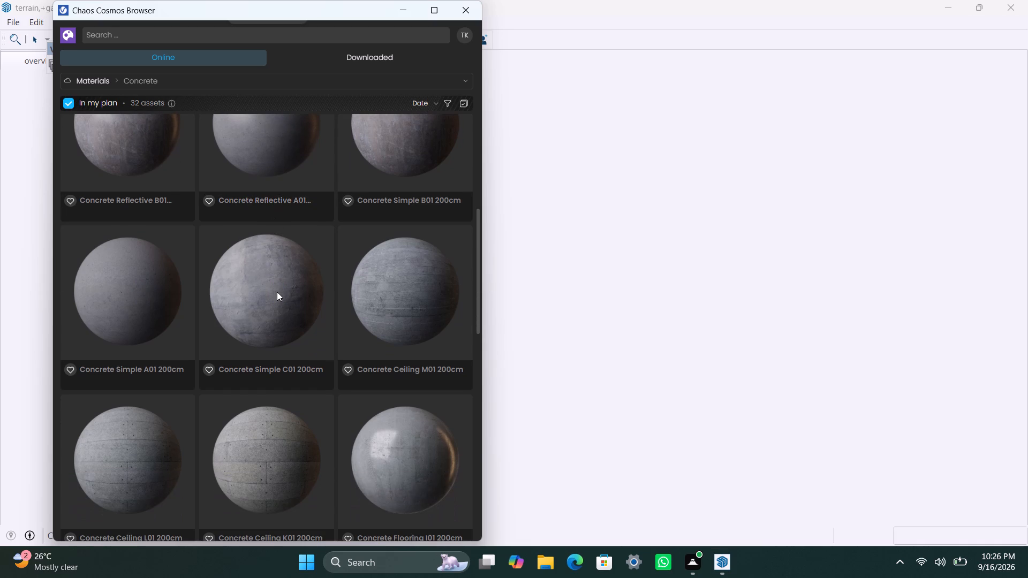
{"action": "left_click", "coordinate": [142, 291]}
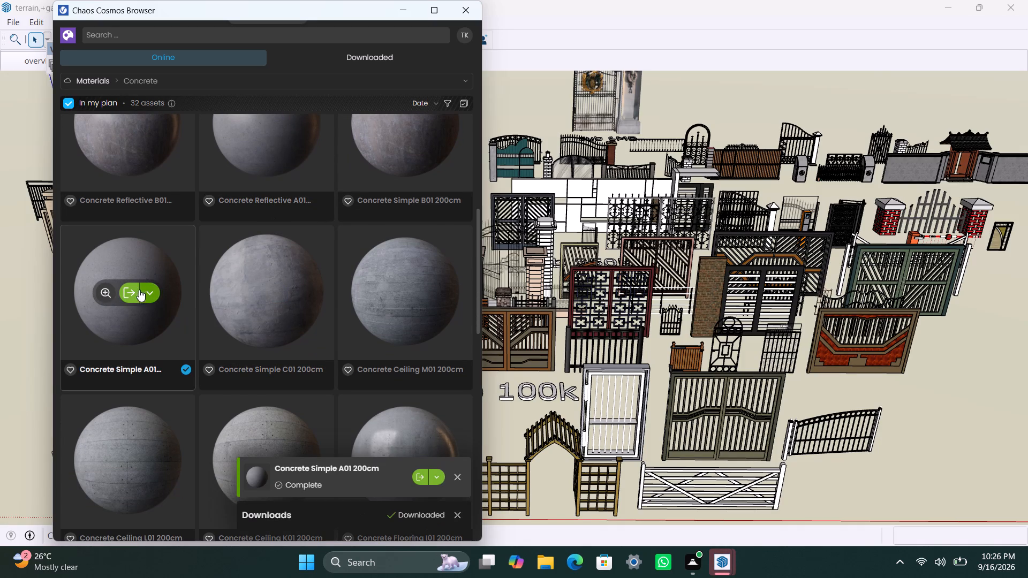
{"action": "left_click", "coordinate": [123, 287]}
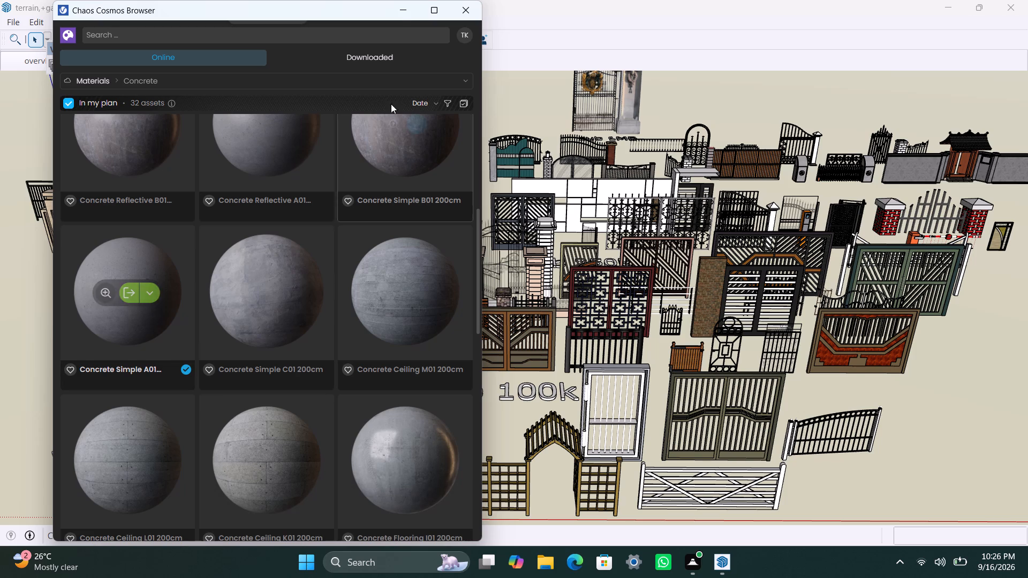
{"action": "left_click", "coordinate": [405, 13]}
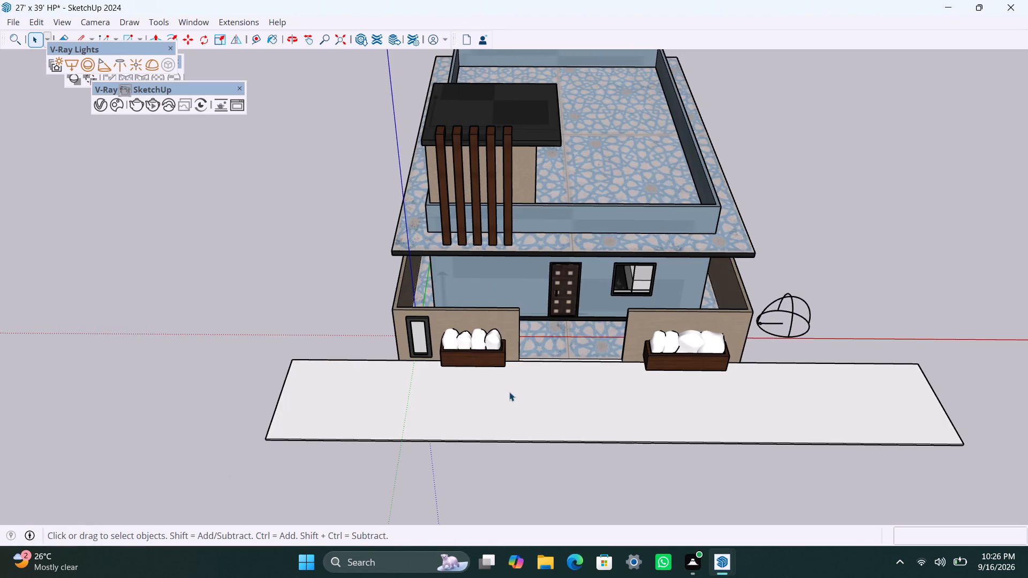
Copy the red-brown double gate from the gates collection model and paste it at the corner of the house's front gate opening.
{"action": "left_click", "coordinate": [823, 504]}
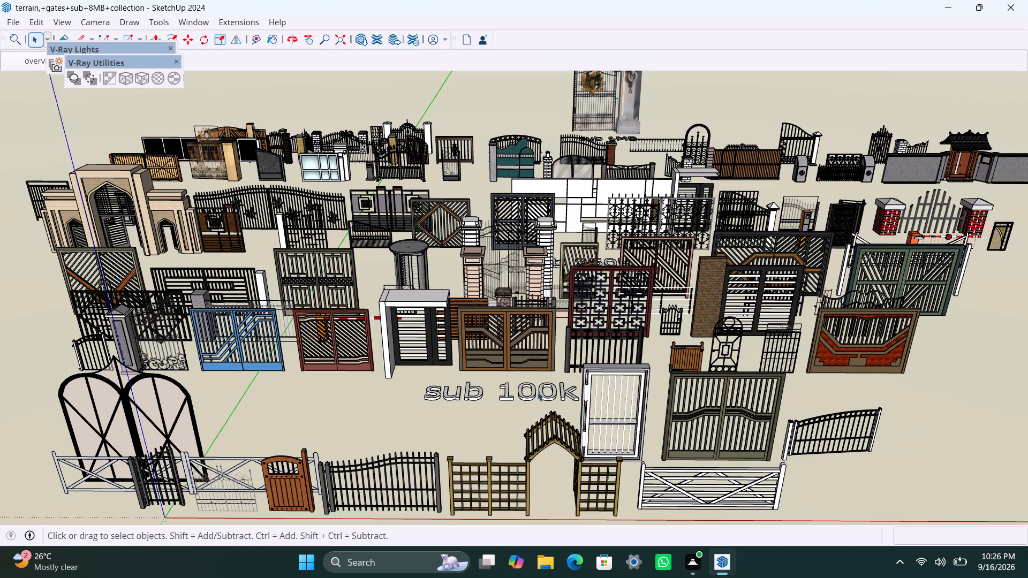
{"action": "left_click", "coordinate": [332, 351]}
{"action": "key", "text": "ctrl+c"}
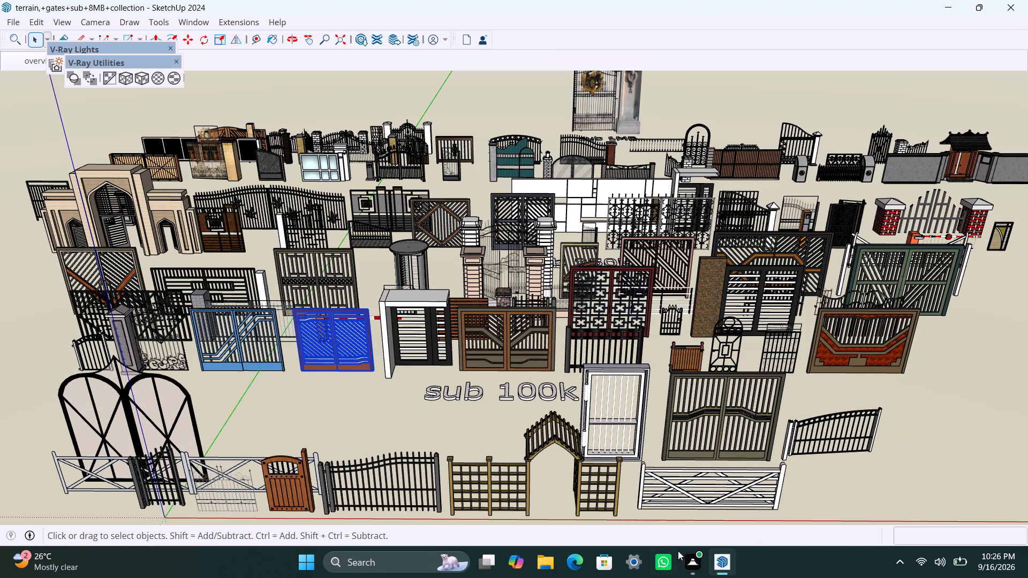
{"action": "left_click", "coordinate": [714, 567]}
{"action": "left_click", "coordinate": [621, 513]}
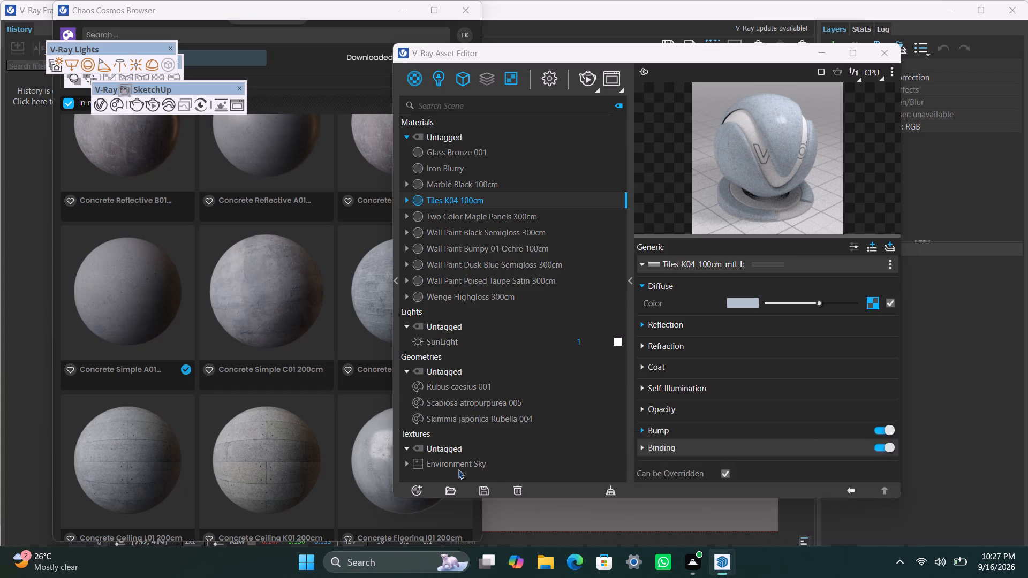
{"action": "key", "text": "ctrl+v"}
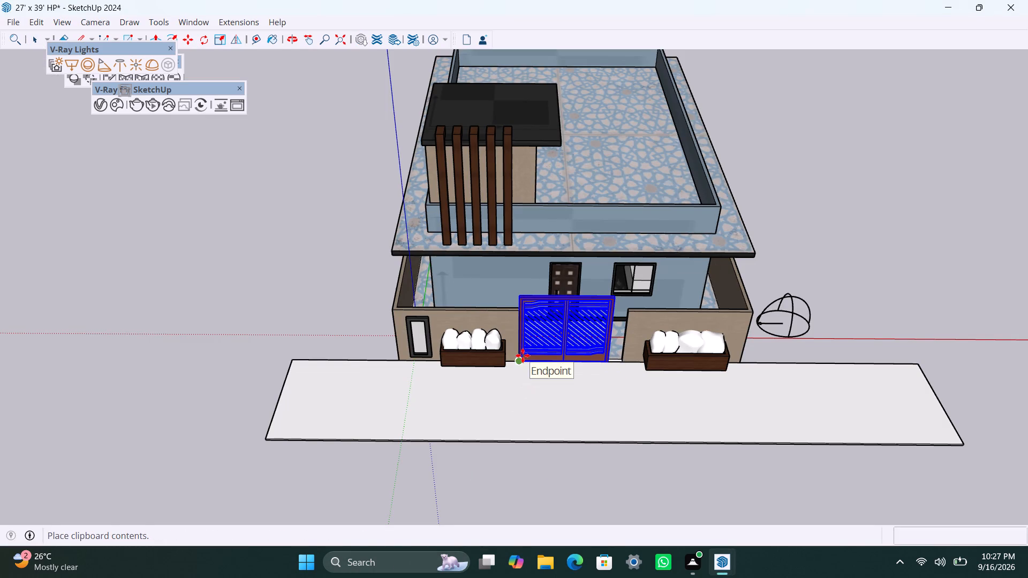
{"action": "left_click", "coordinate": [521, 357]}
Scale the pasted gate wider along the red axis so it spans the opening up to the opposite boundary wall.
{"action": "key", "text": "s"}
{"action": "scroll", "coordinate": [611, 352], "scroll_direction": "up", "scroll_amount": 1}
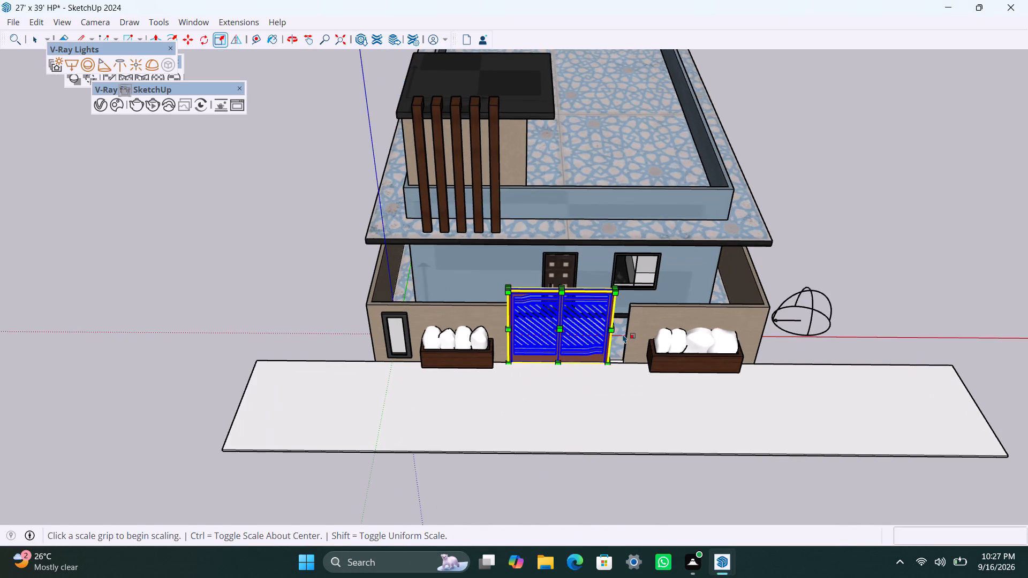
{"action": "scroll", "coordinate": [623, 334], "scroll_direction": "up", "scroll_amount": 1}
{"action": "middle_click_drag", "start_coordinate": [602, 352], "coordinate": [496, 362]}
{"action": "scroll", "coordinate": [562, 359], "scroll_direction": "up", "scroll_amount": 9}
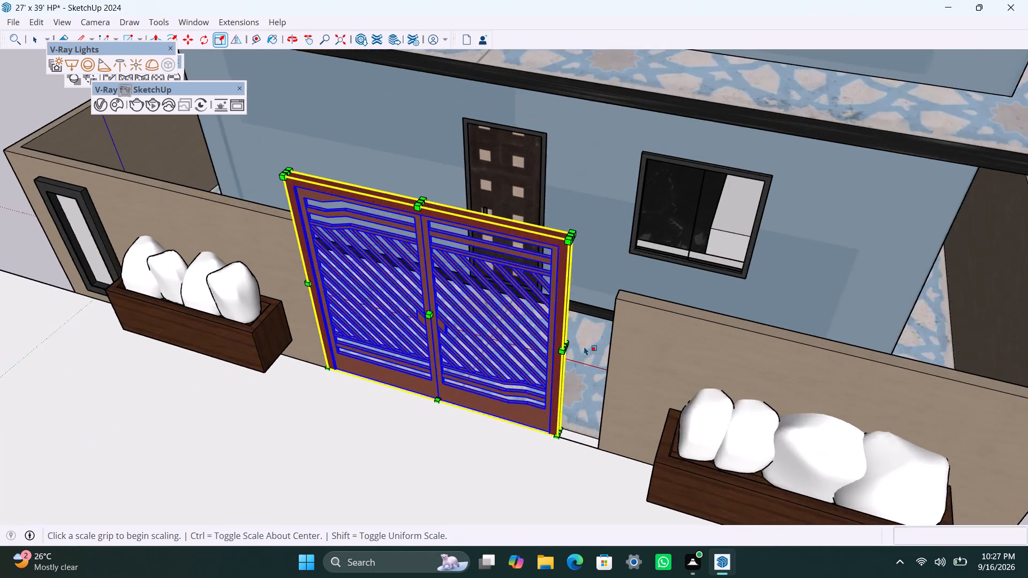
{"action": "scroll", "coordinate": [584, 346], "scroll_direction": "up", "scroll_amount": 3}
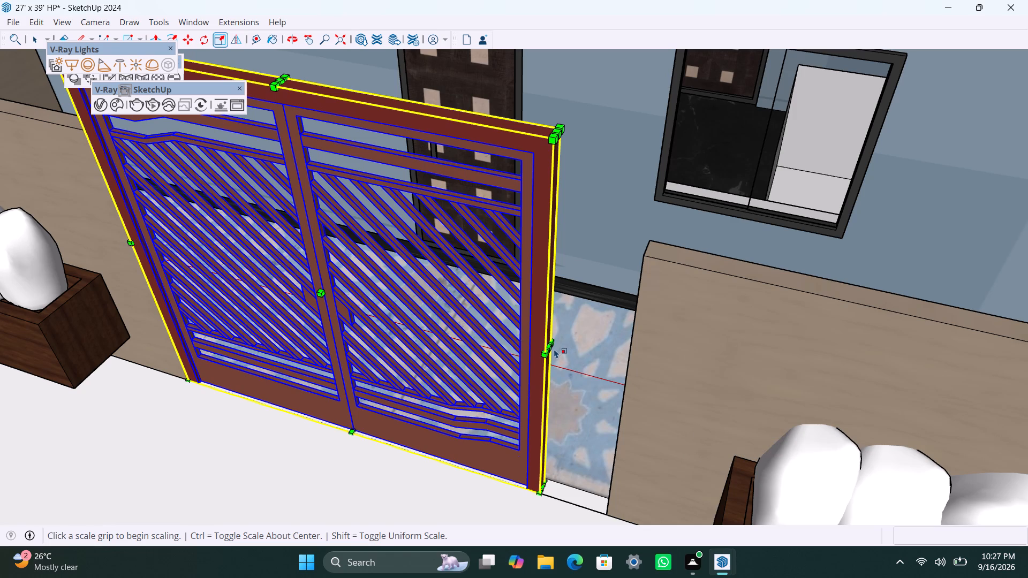
{"action": "scroll", "coordinate": [553, 347], "scroll_direction": "up", "scroll_amount": 6}
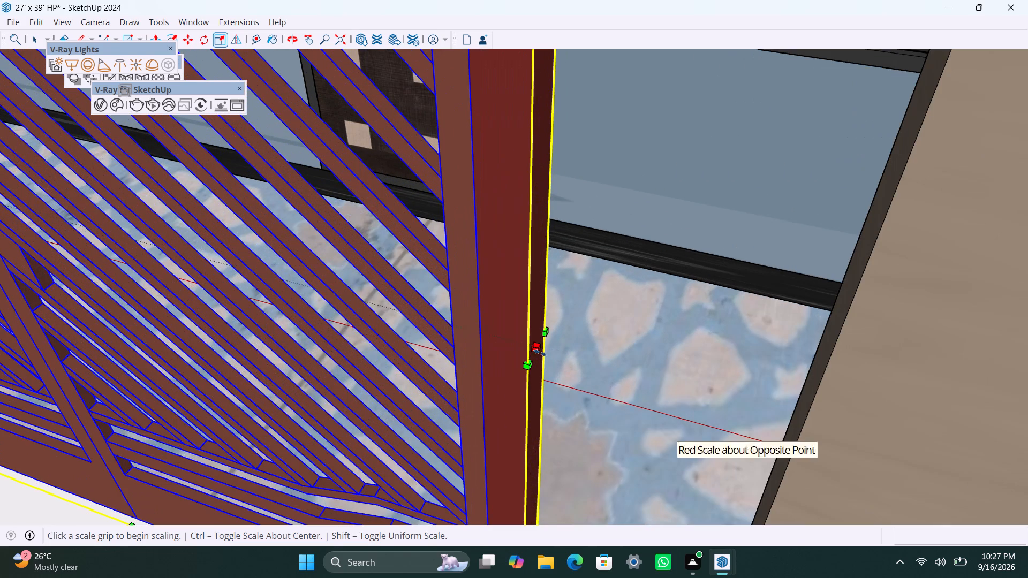
{"action": "left_click_drag", "start_coordinate": [540, 353], "coordinate": [813, 362]}
{"action": "key", "text": "space"}
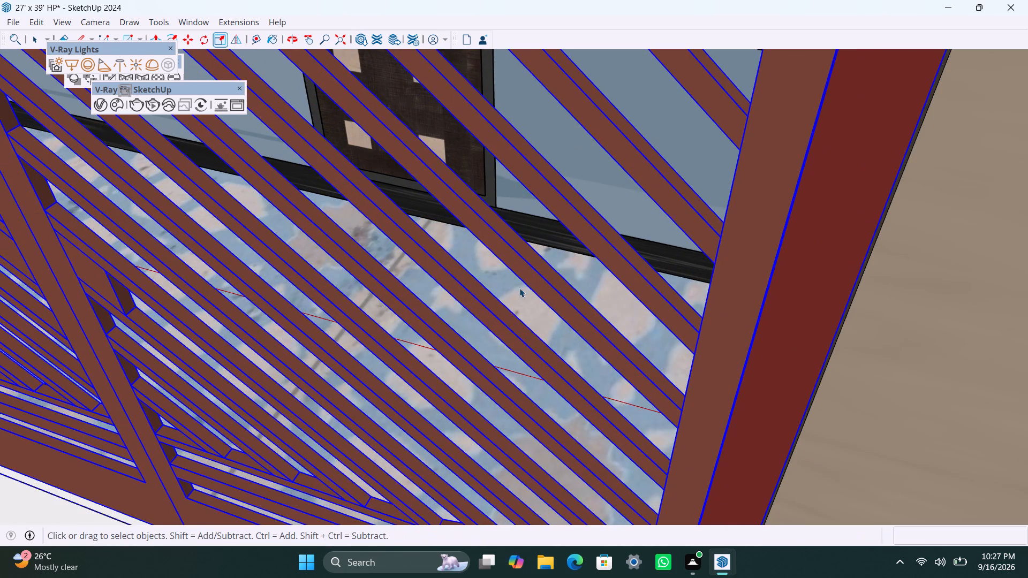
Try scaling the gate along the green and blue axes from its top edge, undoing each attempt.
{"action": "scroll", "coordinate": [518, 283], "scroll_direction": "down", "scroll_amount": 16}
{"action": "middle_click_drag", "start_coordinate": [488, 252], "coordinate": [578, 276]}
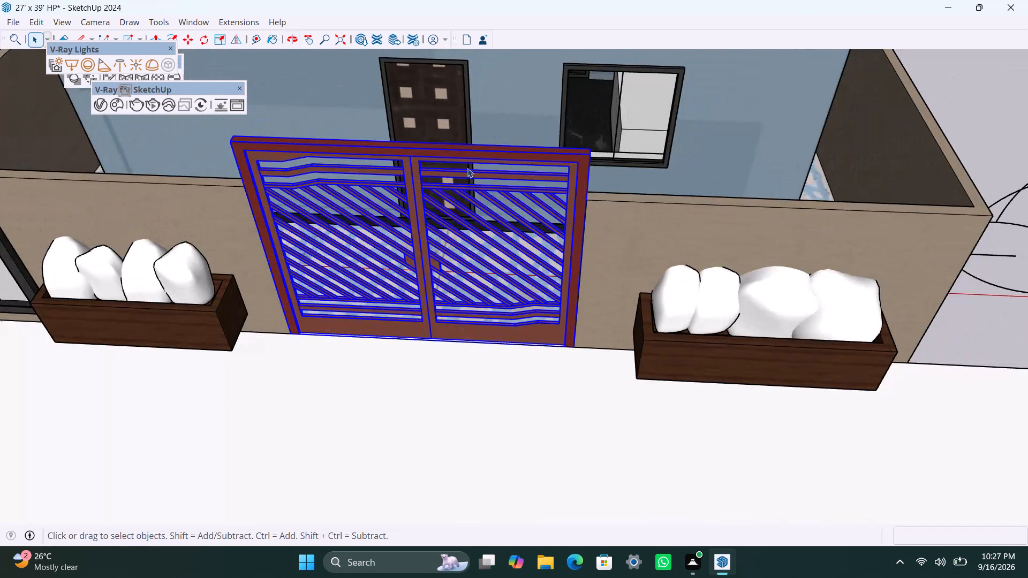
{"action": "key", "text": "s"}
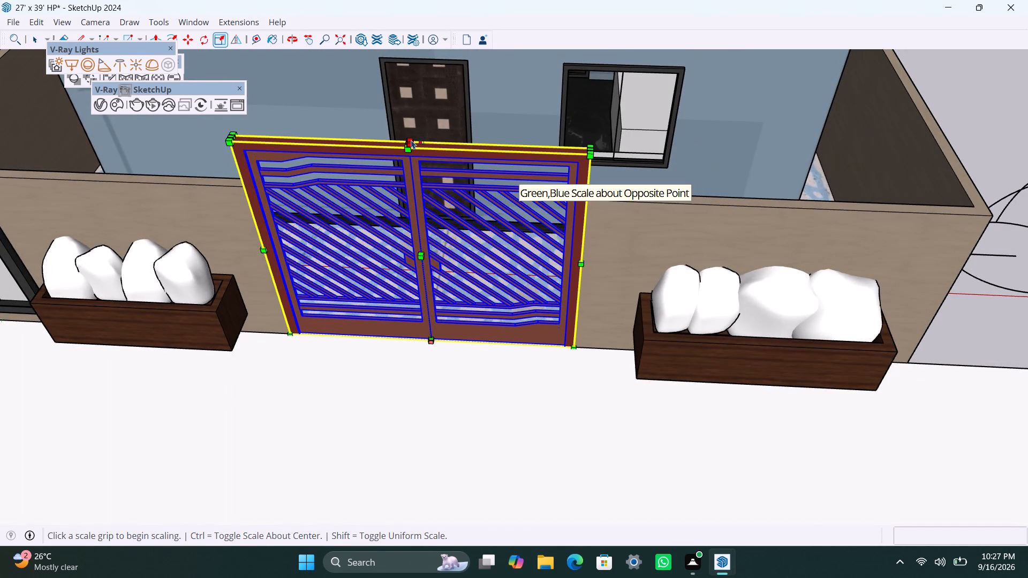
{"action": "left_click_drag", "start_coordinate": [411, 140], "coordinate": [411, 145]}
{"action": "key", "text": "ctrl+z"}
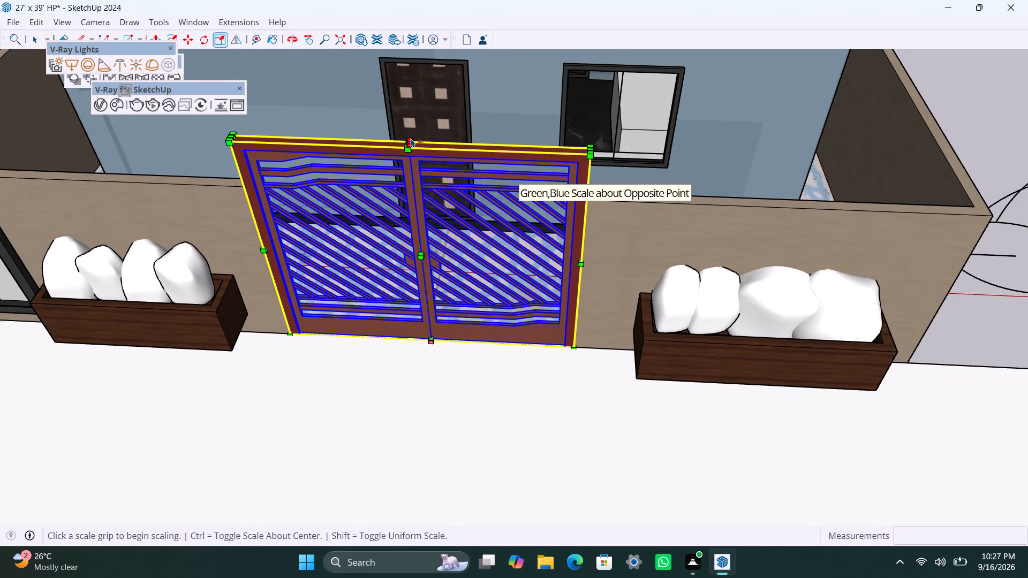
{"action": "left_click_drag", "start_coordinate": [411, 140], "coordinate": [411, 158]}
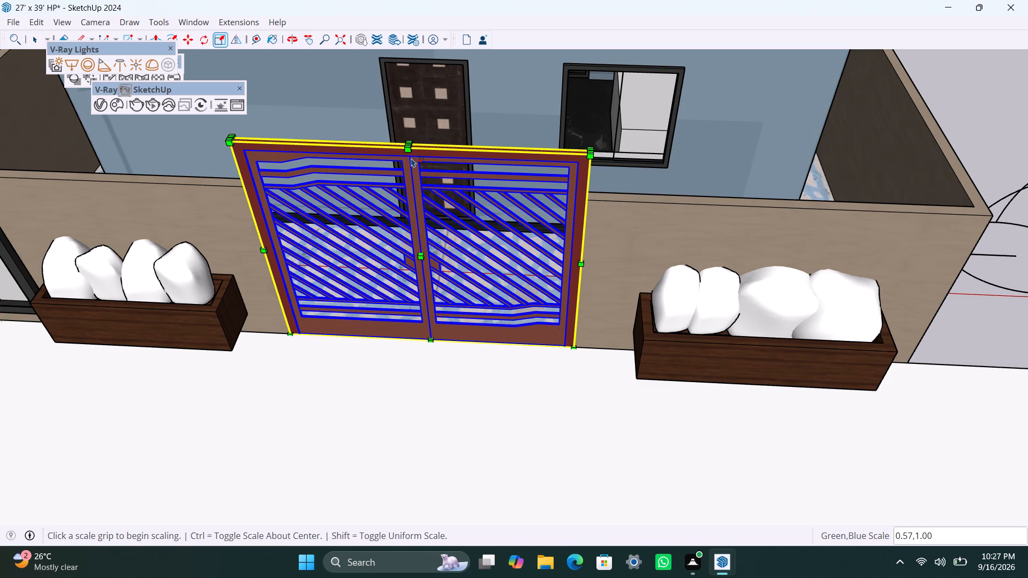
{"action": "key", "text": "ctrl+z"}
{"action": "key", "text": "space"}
Scale the gate down along the blue axis to bring its top closer to the boundary wall's height.
{"action": "scroll", "coordinate": [572, 287], "scroll_direction": "down", "scroll_amount": 11}
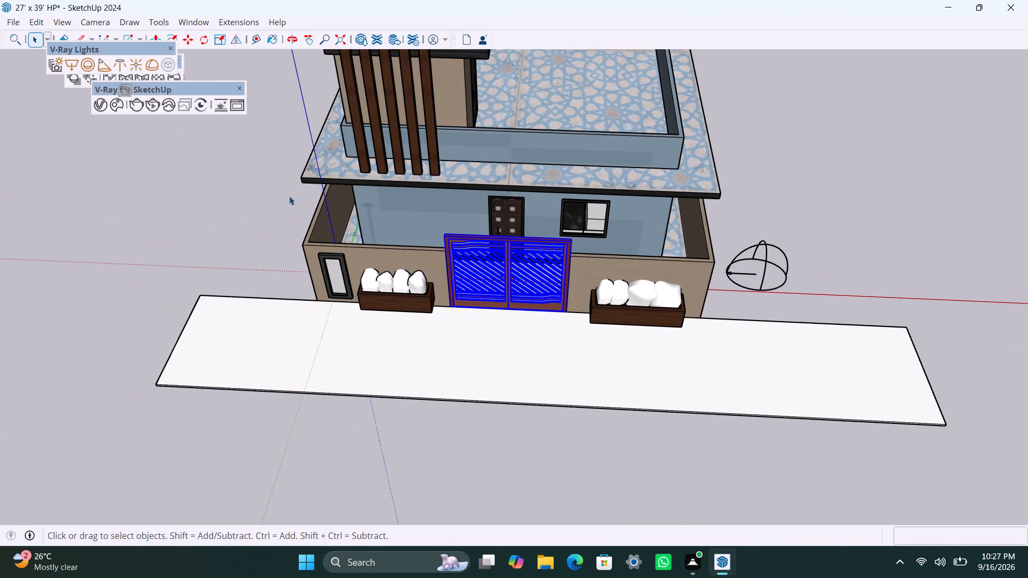
{"action": "double_click", "coordinate": [230, 192]}
{"action": "scroll", "coordinate": [485, 313], "scroll_direction": "up", "scroll_amount": 3}
{"action": "middle_click_drag", "start_coordinate": [486, 313], "coordinate": [434, 143]}
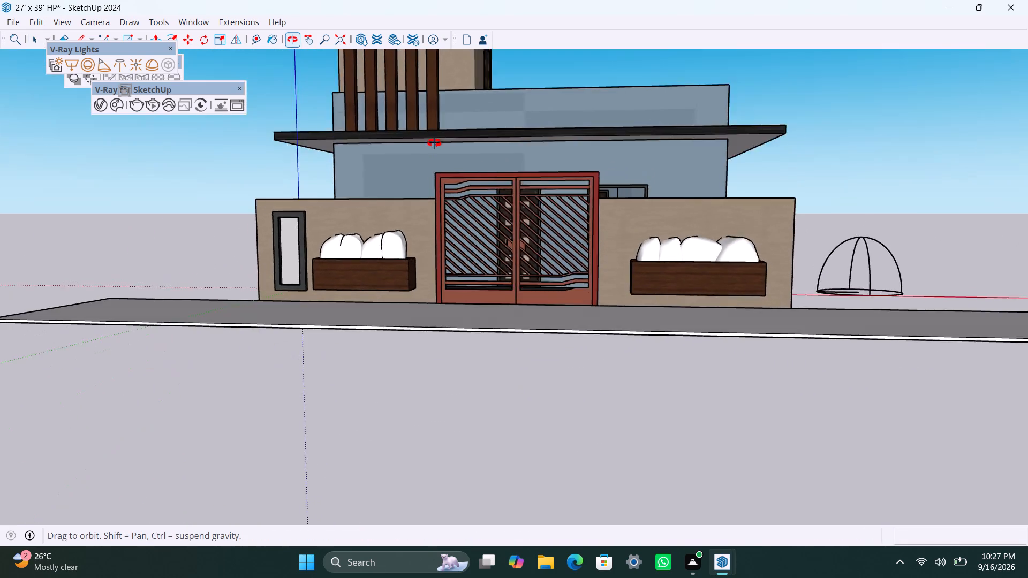
{"action": "middle_click_drag", "start_coordinate": [434, 143], "coordinate": [320, 394]}
{"action": "scroll", "coordinate": [498, 278], "scroll_direction": "up", "scroll_amount": 2}
{"action": "left_click", "coordinate": [511, 255]}
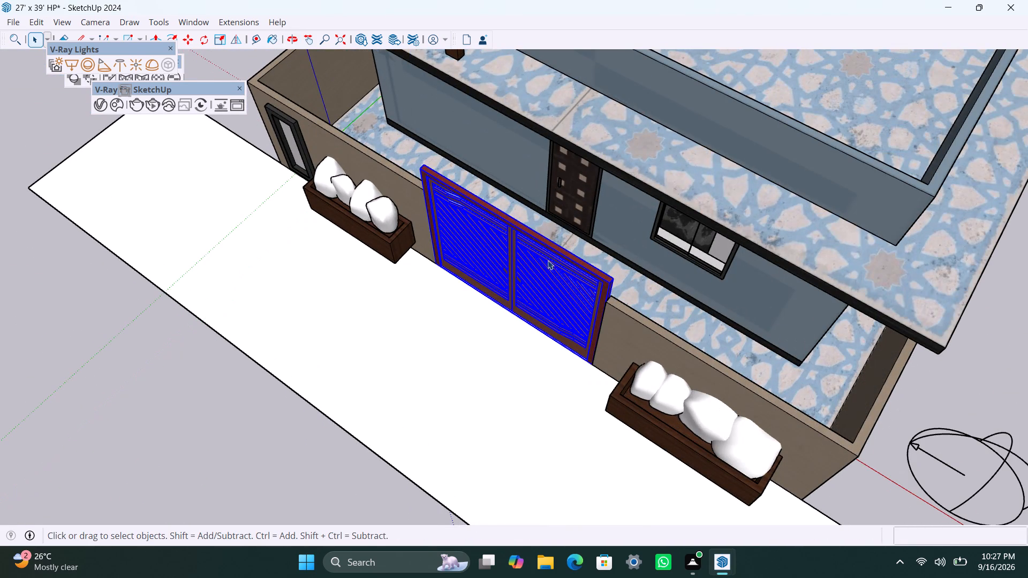
{"action": "key", "text": "s"}
{"action": "scroll", "coordinate": [559, 233], "scroll_direction": "up", "scroll_amount": 10}
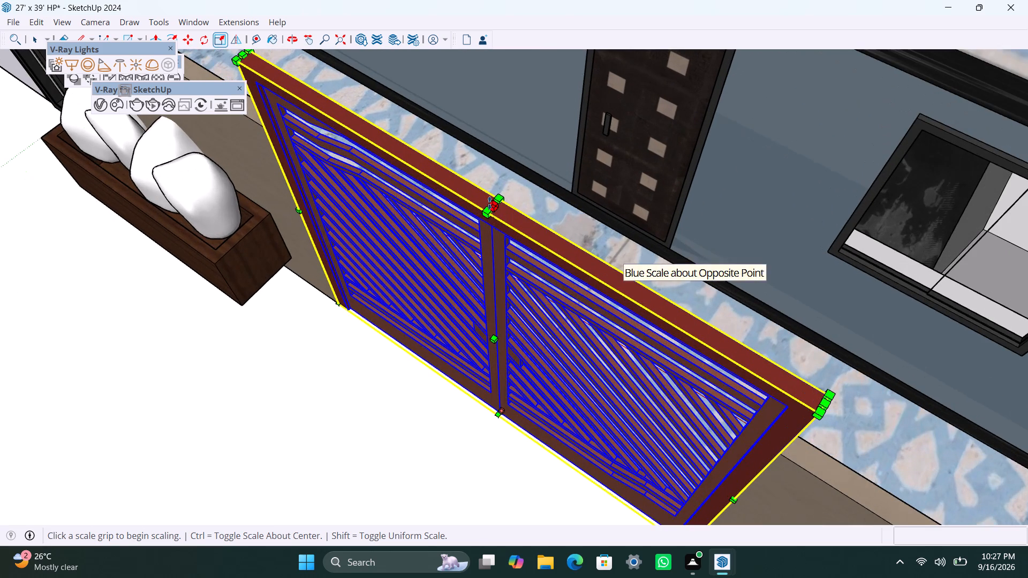
{"action": "left_click_drag", "start_coordinate": [489, 203], "coordinate": [492, 256]}
{"action": "key", "text": "space"}
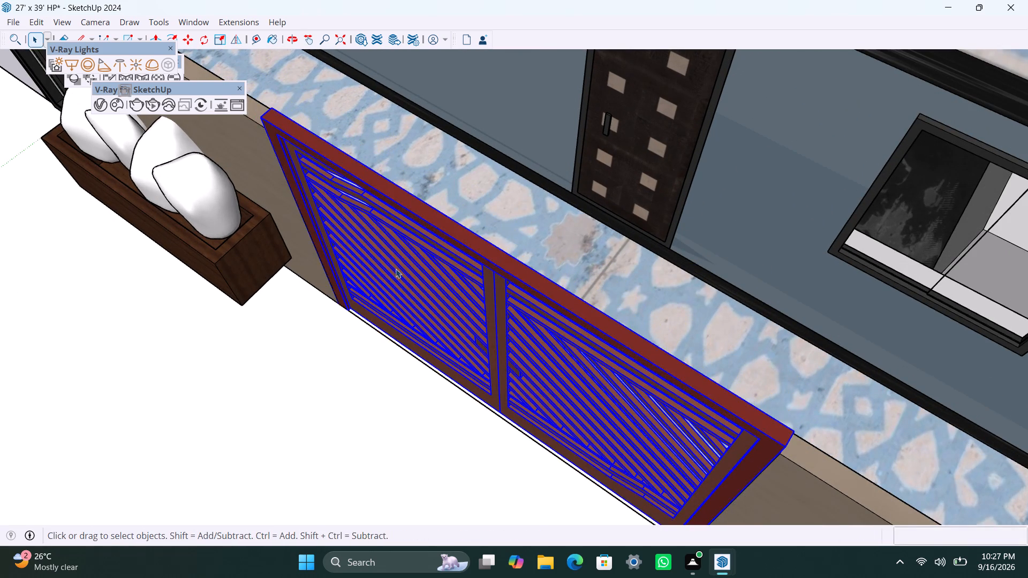
Inspect the resized gate up close and from the front, checking its fit between the boundary walls.
{"action": "scroll", "coordinate": [396, 267], "scroll_direction": "down", "scroll_amount": 4}
{"action": "middle_click_drag", "start_coordinate": [432, 313], "coordinate": [638, 127]}
{"action": "scroll", "coordinate": [512, 192], "scroll_direction": "up", "scroll_amount": 2}
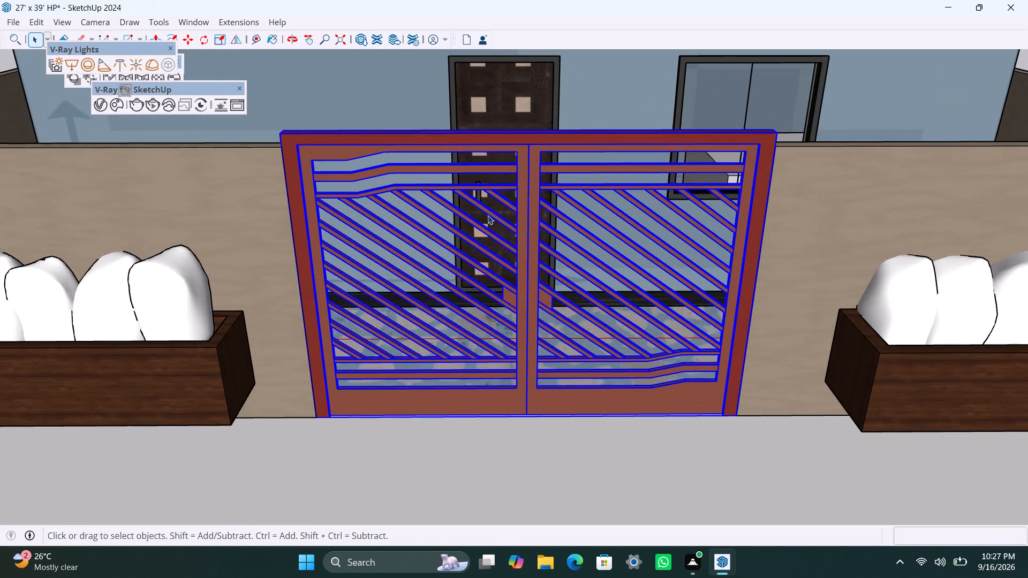
{"action": "scroll", "coordinate": [489, 214], "scroll_direction": "down", "scroll_amount": 16}
{"action": "left_click", "coordinate": [810, 172]}
{"action": "scroll", "coordinate": [609, 234], "scroll_direction": "up", "scroll_amount": 2}
{"action": "middle_click_drag", "start_coordinate": [524, 241], "coordinate": [516, 177]}
{"action": "scroll", "coordinate": [513, 236], "scroll_direction": "down", "scroll_amount": 2}
{"action": "middle_click_drag", "start_coordinate": [560, 298], "coordinate": [623, 375]}
{"action": "scroll", "coordinate": [505, 323], "scroll_direction": "up", "scroll_amount": 2}
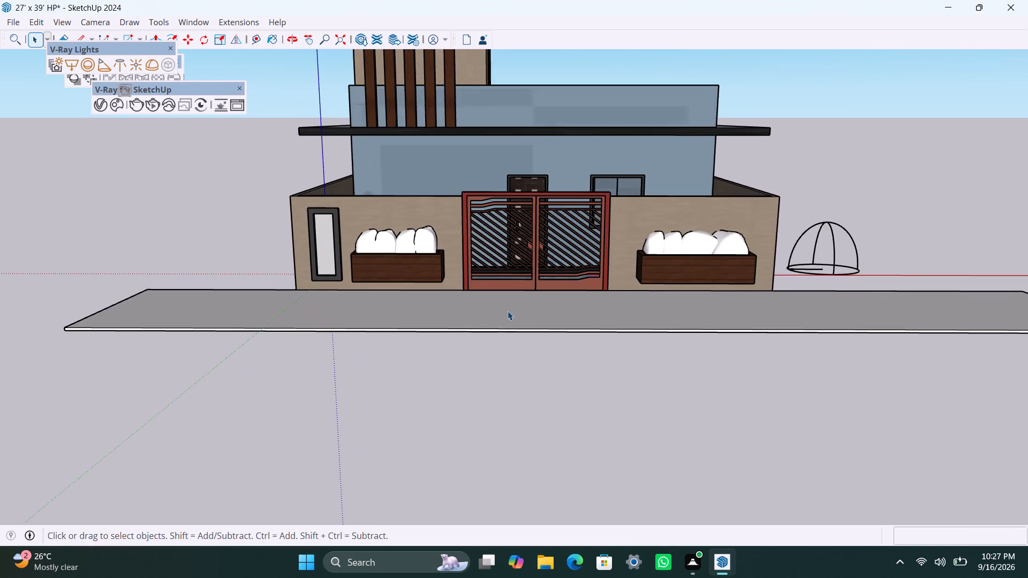
{"action": "middle_click_drag", "start_coordinate": [508, 311], "coordinate": [508, 300]}
Save the house model.
{"action": "key", "text": "ctrl+s"}
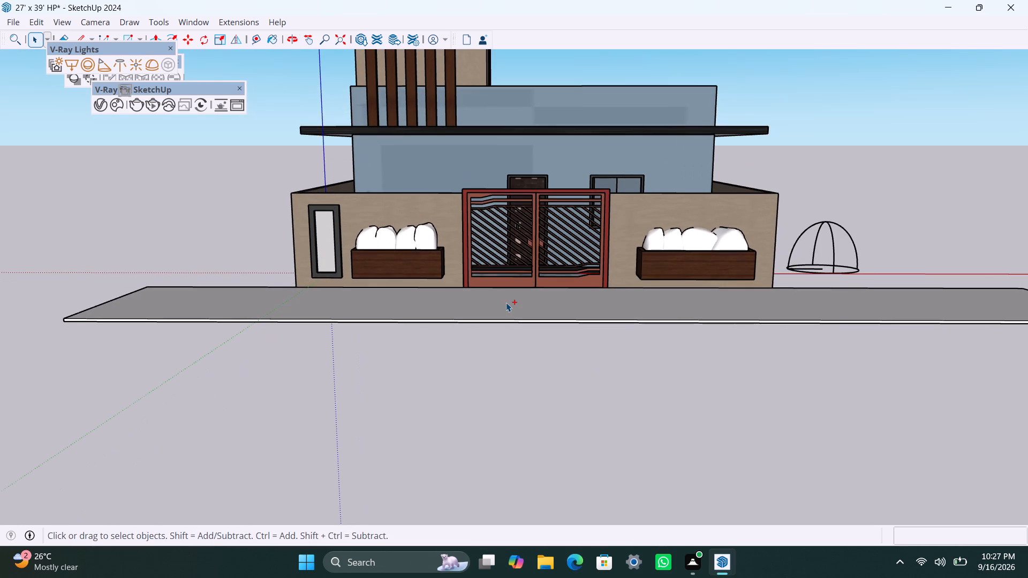
{"action": "key", "text": "ctrl+s"}
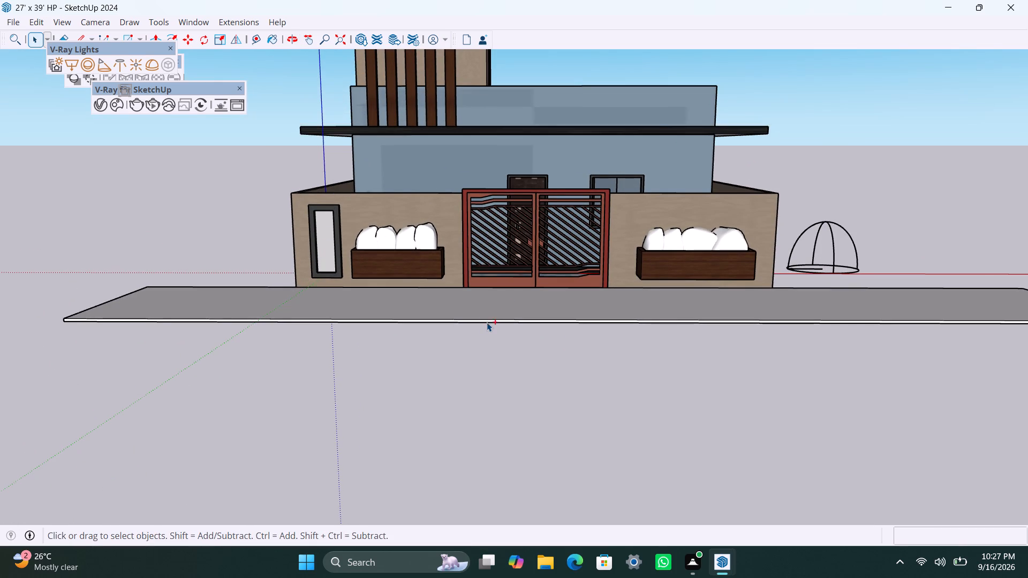
Apply the Concrete Simple A01 200cm material to the front ground slab.
{"action": "key", "text": "space"}
{"action": "left_click", "coordinate": [481, 307]}
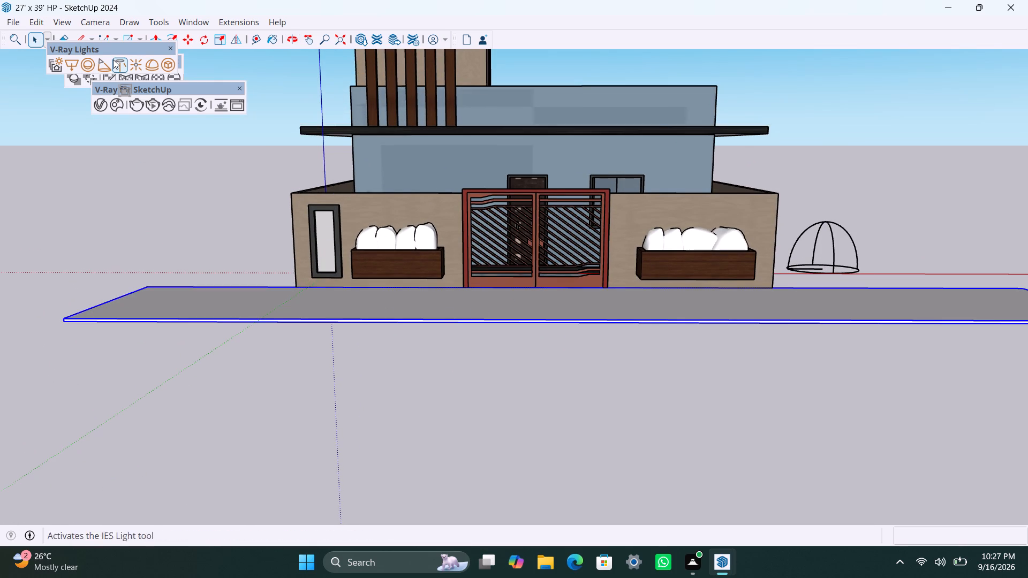
{"action": "left_click", "coordinate": [105, 107]}
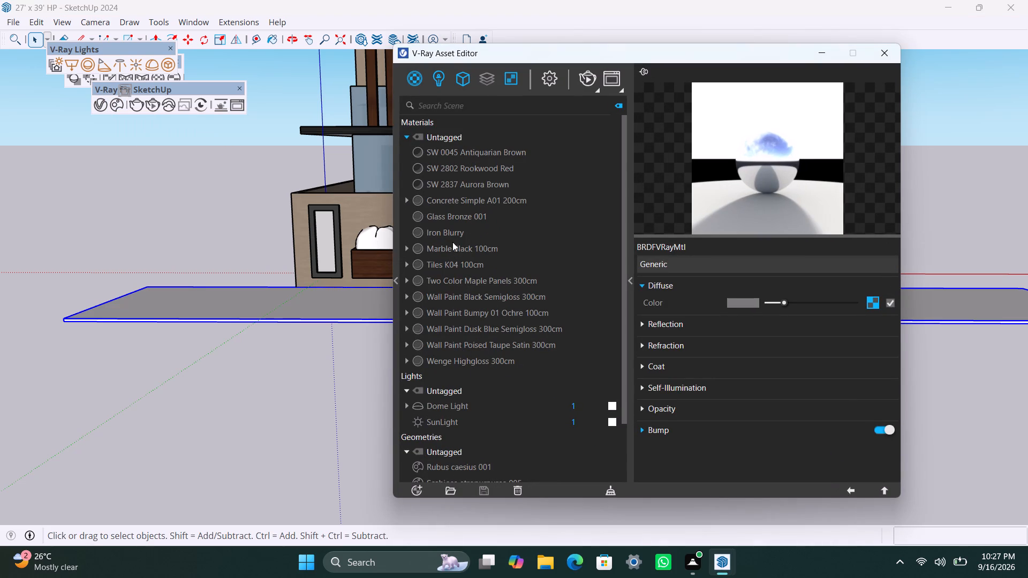
{"action": "left_click", "coordinate": [456, 204]}
{"action": "right_click", "coordinate": [456, 204]}
{"action": "left_click", "coordinate": [481, 231]}
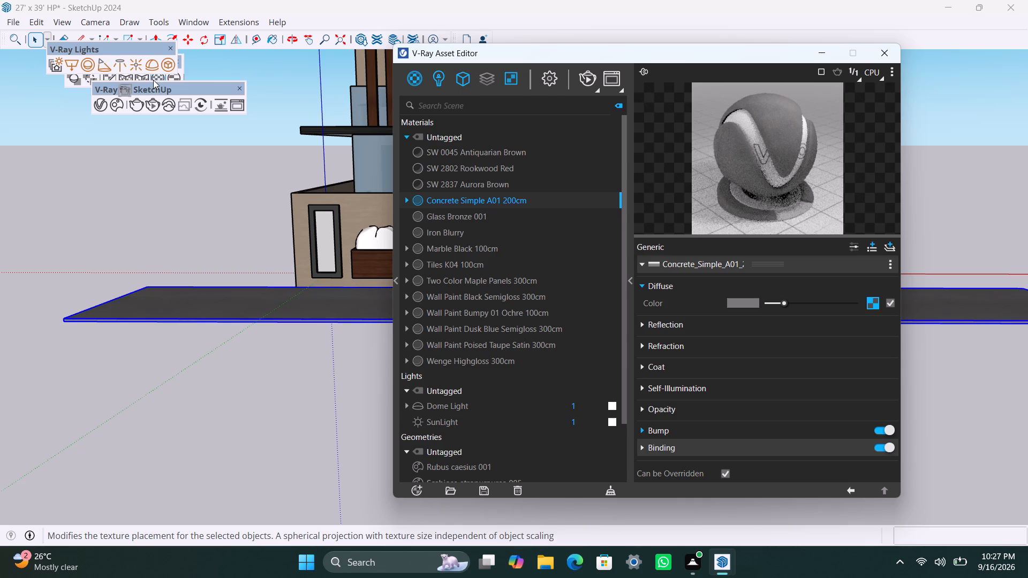
Apply a tri-planar texture projection to the front ground slab, then deselect it and put the asset editor away.
{"action": "scroll", "coordinate": [160, 88], "scroll_direction": "up", "scroll_amount": 4}
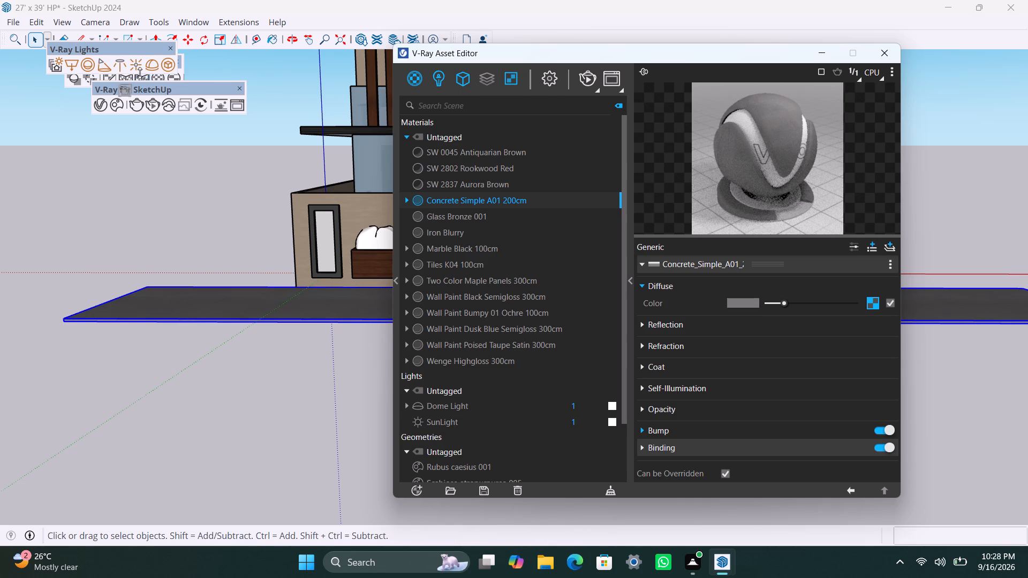
{"action": "left_click", "coordinate": [142, 77]}
{"action": "left_click", "coordinate": [215, 192]}
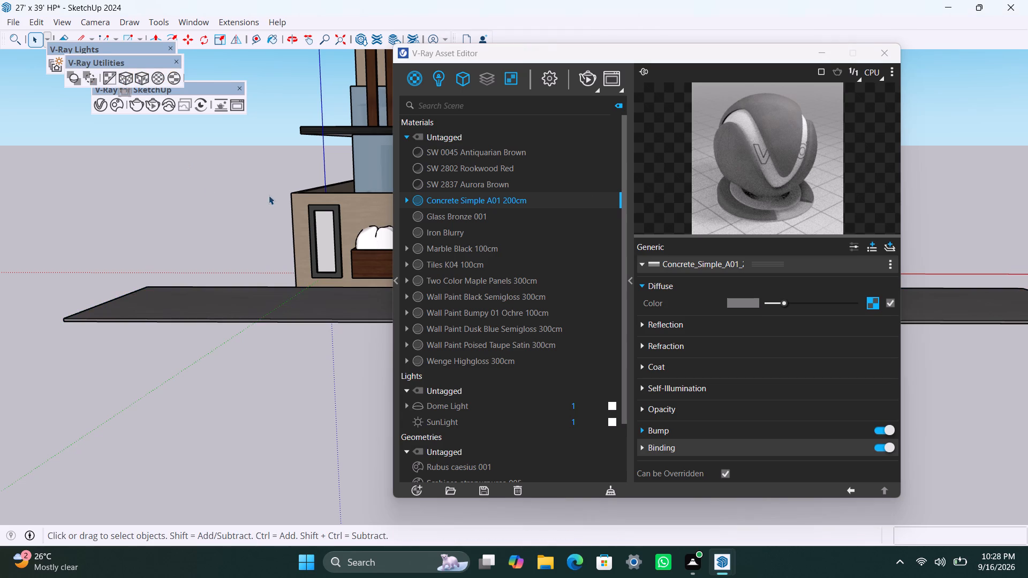
{"action": "left_click", "coordinate": [818, 58]}
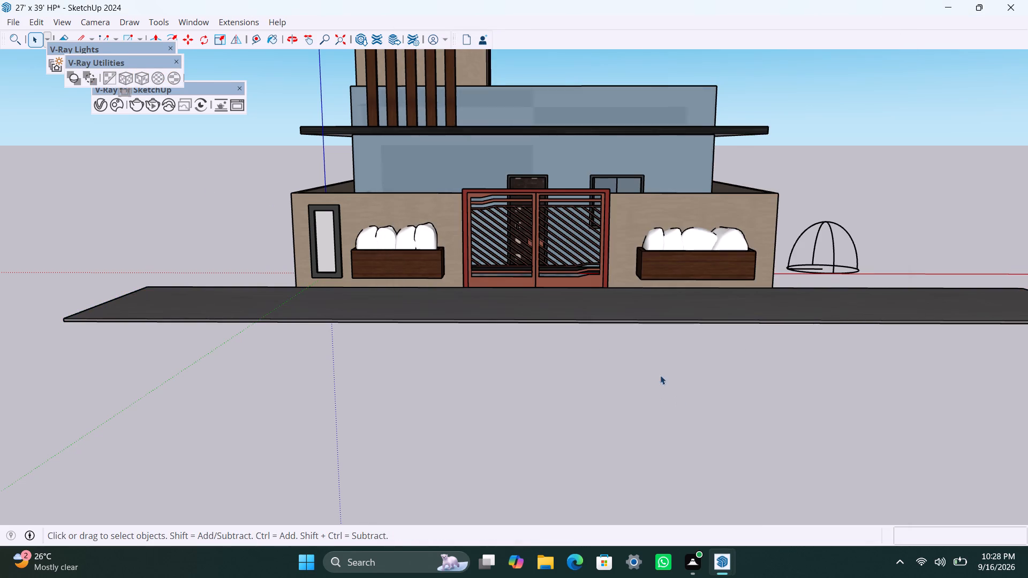
Examine the concrete slab and the house front from above, close up and at street level.
{"action": "scroll", "coordinate": [569, 294], "scroll_direction": "down", "scroll_amount": 2}
{"action": "middle_click_drag", "start_coordinate": [568, 306], "coordinate": [624, 472]}
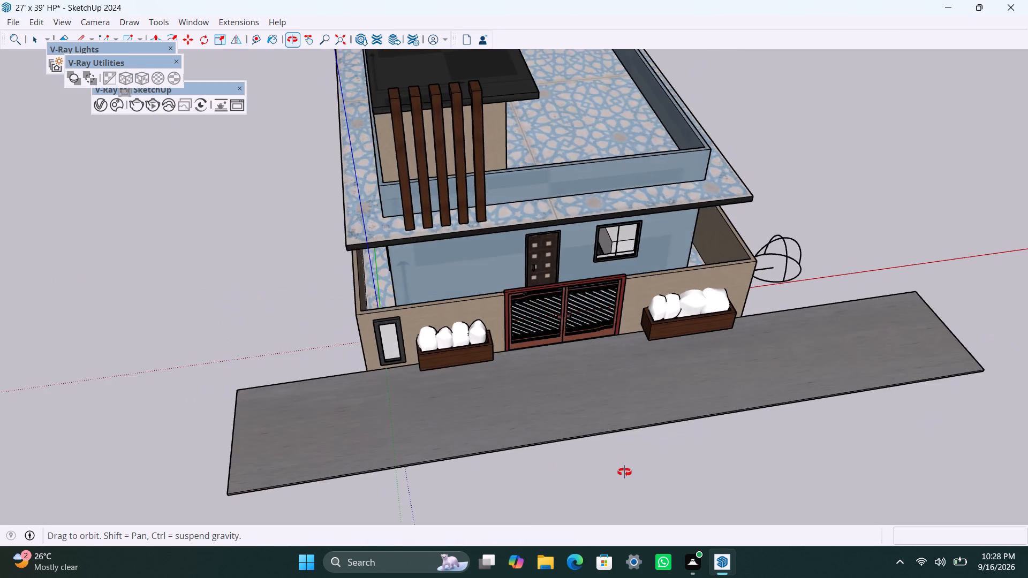
{"action": "middle_click_drag", "start_coordinate": [624, 472], "coordinate": [608, 453]}
{"action": "middle_click_drag", "start_coordinate": [596, 444], "coordinate": [575, 302]}
{"action": "scroll", "coordinate": [563, 309], "scroll_direction": "up", "scroll_amount": 1}
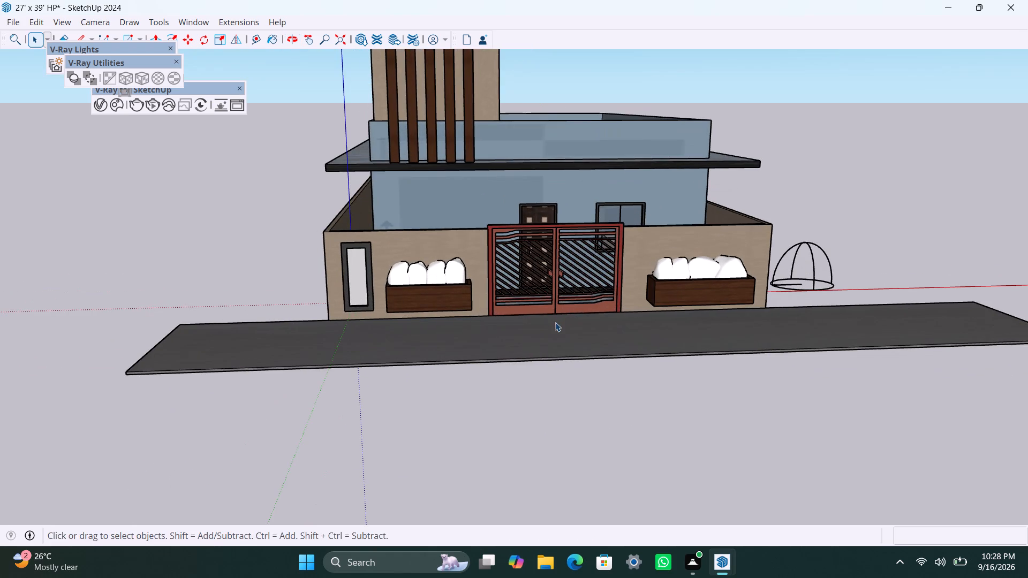
{"action": "middle_click_drag", "start_coordinate": [561, 321], "coordinate": [503, 417], "text": "shift"}
{"action": "scroll", "coordinate": [551, 427], "scroll_direction": "up", "scroll_amount": 2}
{"action": "middle_click_drag", "start_coordinate": [517, 426], "coordinate": [472, 385]}
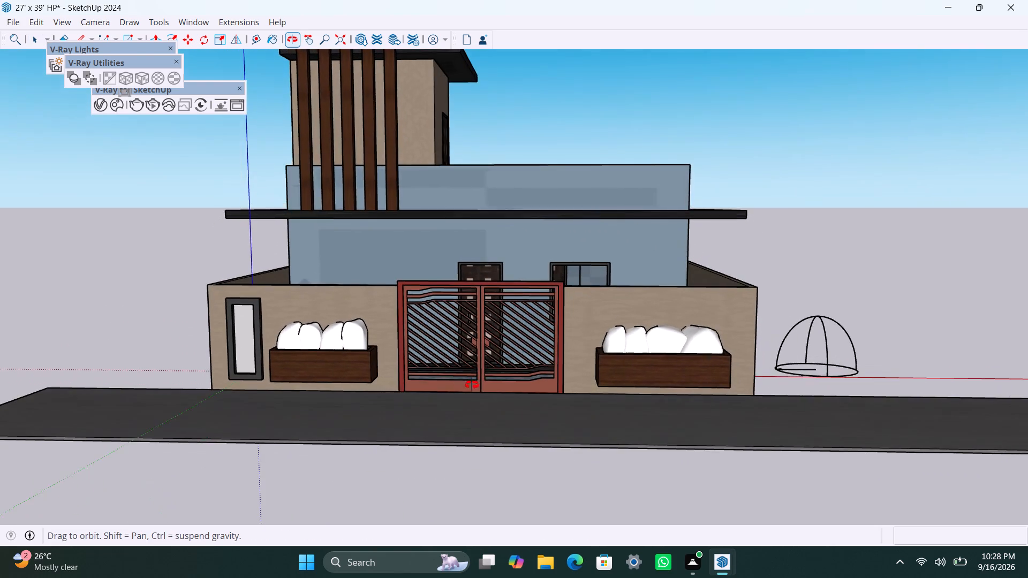
{"action": "middle_click_drag", "start_coordinate": [472, 385], "coordinate": [504, 407]}
{"action": "scroll", "coordinate": [488, 370], "scroll_direction": "down", "scroll_amount": 3}
{"action": "middle_click_drag", "start_coordinate": [540, 412], "coordinate": [538, 441]}
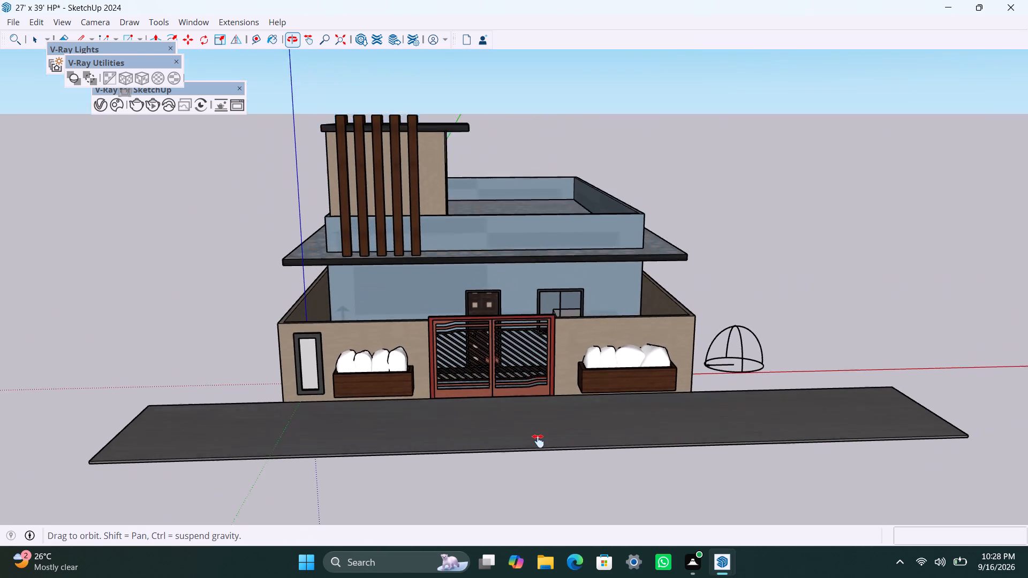
{"action": "middle_click_drag", "start_coordinate": [538, 441], "coordinate": [485, 390]}
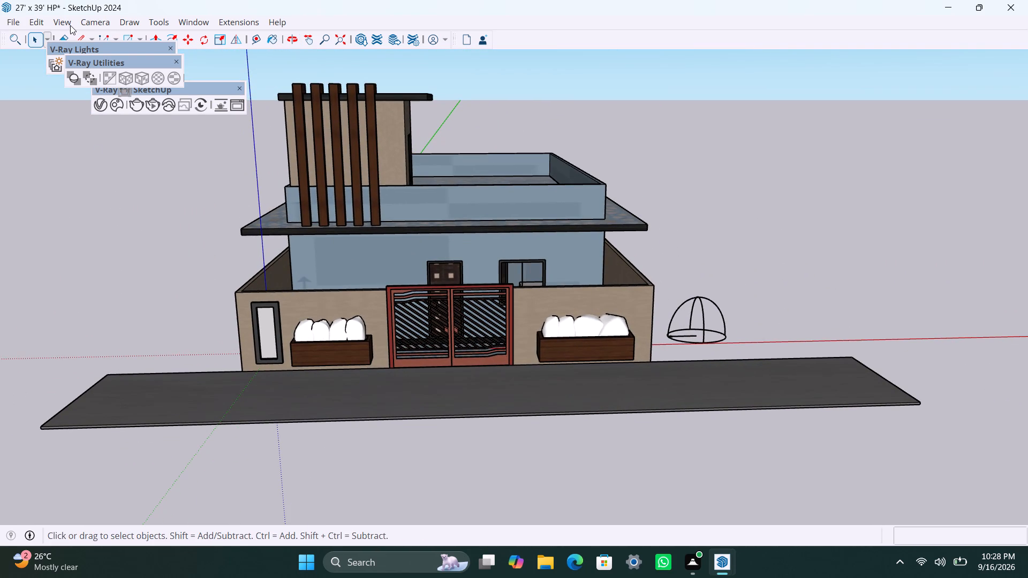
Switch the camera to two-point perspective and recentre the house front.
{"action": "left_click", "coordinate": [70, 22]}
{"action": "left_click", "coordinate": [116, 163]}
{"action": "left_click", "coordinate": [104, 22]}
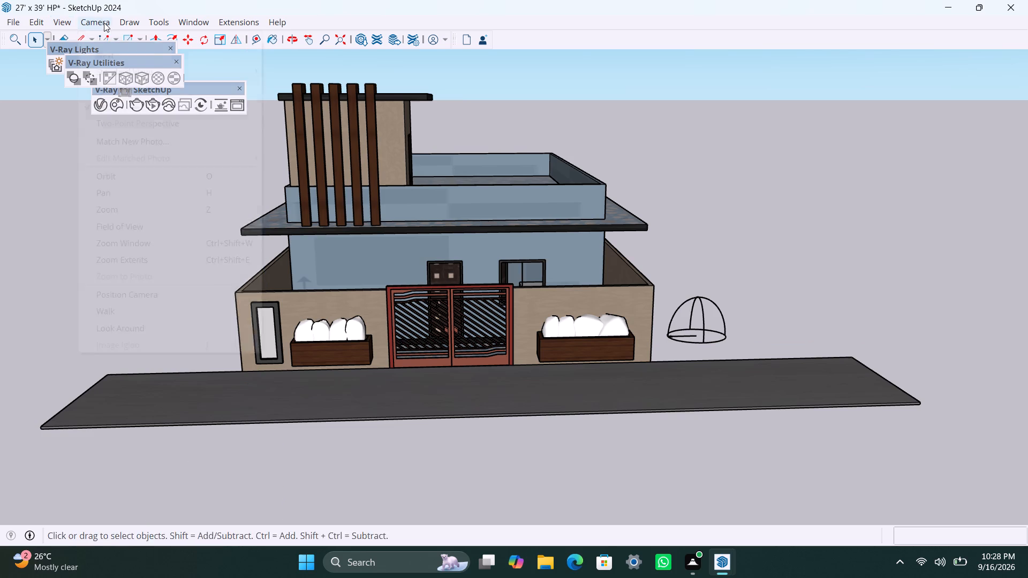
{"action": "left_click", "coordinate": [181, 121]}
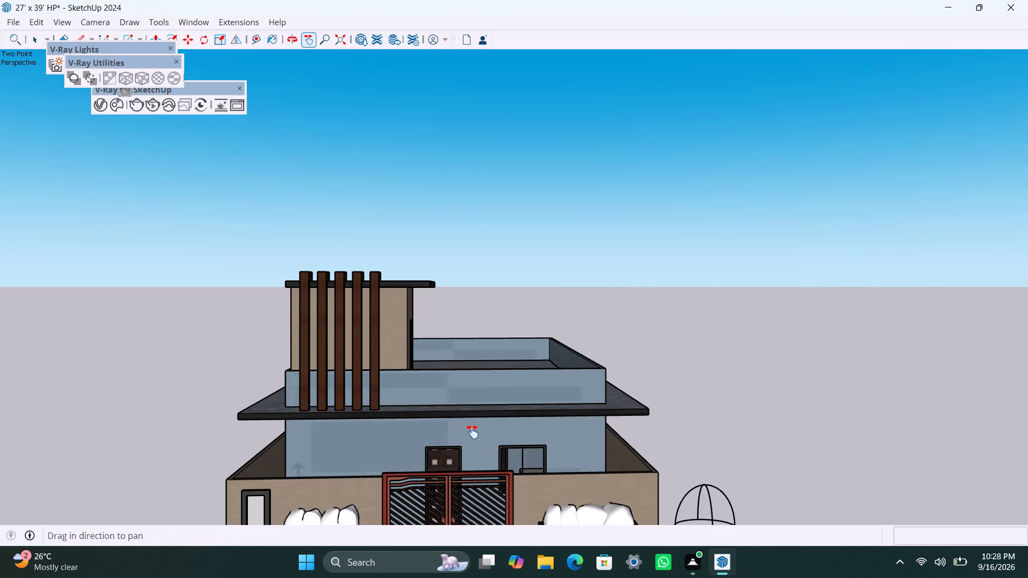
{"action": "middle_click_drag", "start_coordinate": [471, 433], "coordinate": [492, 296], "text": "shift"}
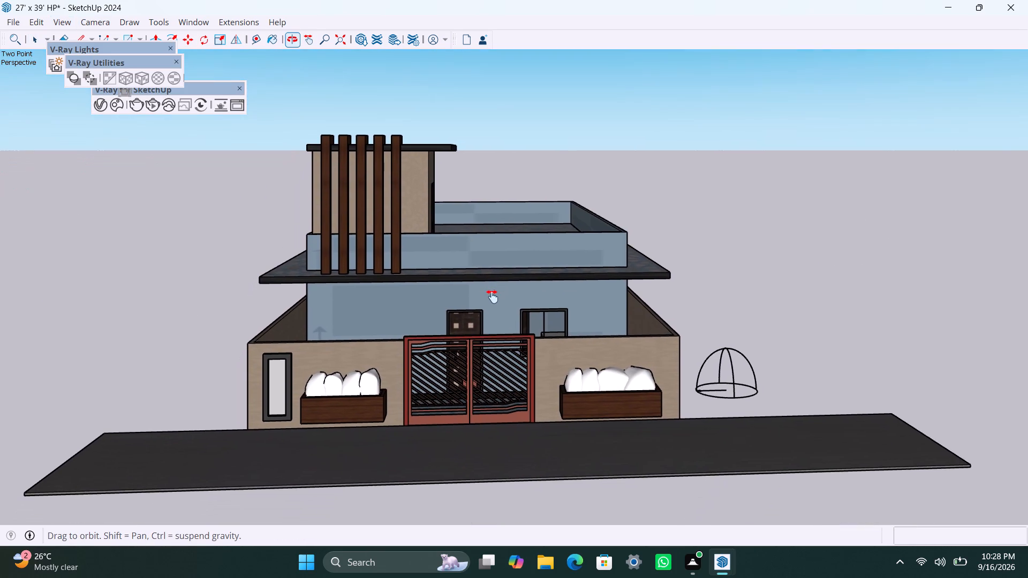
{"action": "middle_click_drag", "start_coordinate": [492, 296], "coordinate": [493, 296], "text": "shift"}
Frame the house front closer and set two-point perspective, with the whole facade, gate and slab edge in view.
{"action": "scroll", "coordinate": [458, 302], "scroll_direction": "up", "scroll_amount": 2}
{"action": "scroll", "coordinate": [497, 333], "scroll_direction": "up", "scroll_amount": 1}
{"action": "middle_click_drag", "start_coordinate": [498, 345], "coordinate": [496, 345]}
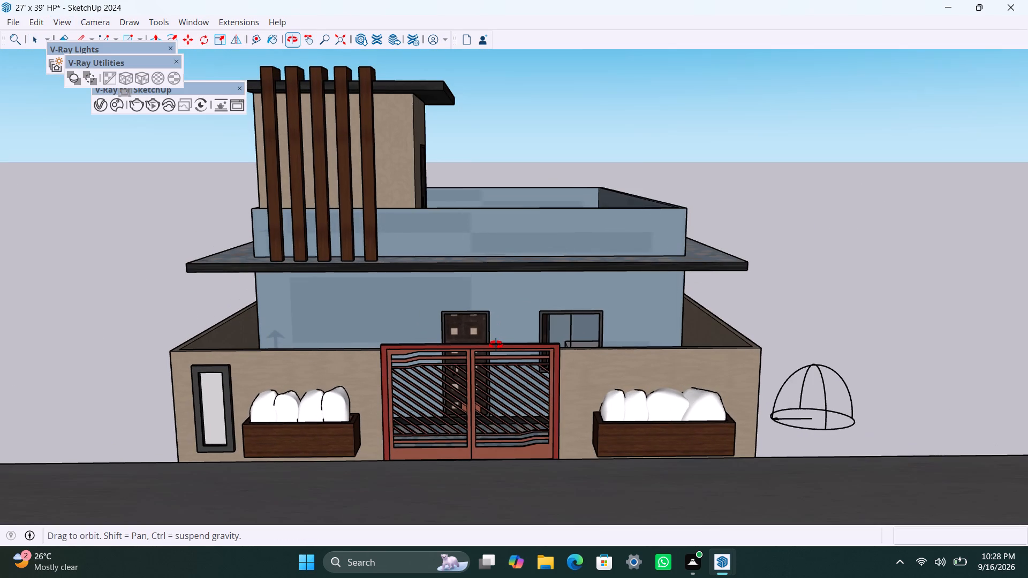
{"action": "middle_click_drag", "start_coordinate": [496, 345], "coordinate": [493, 345]}
{"action": "middle_click_drag", "start_coordinate": [445, 325], "coordinate": [515, 326], "text": "shift"}
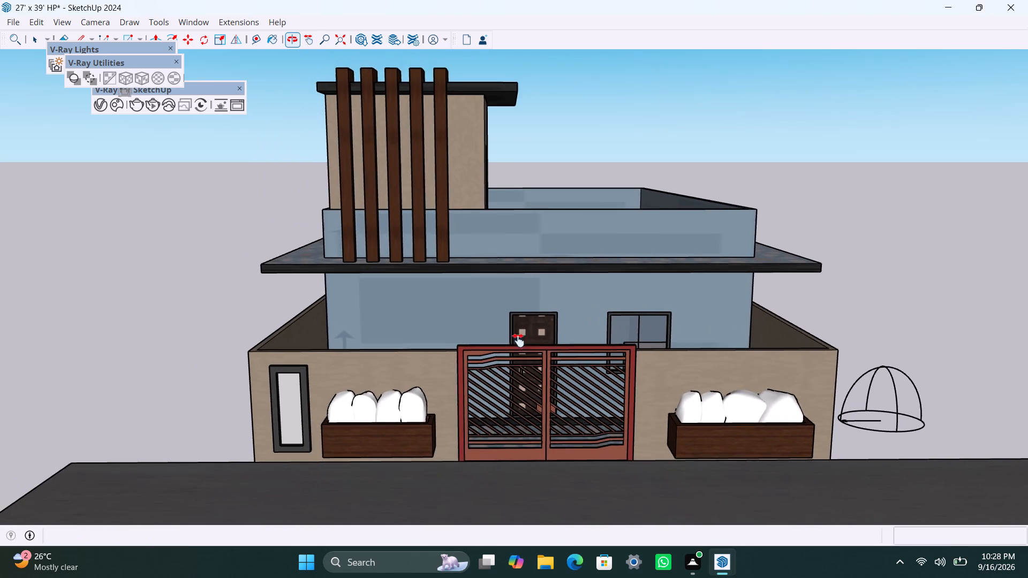
{"action": "scroll", "coordinate": [548, 354], "scroll_direction": "up", "scroll_amount": 2}
{"action": "middle_click_drag", "start_coordinate": [541, 358], "coordinate": [538, 387], "text": "shift"}
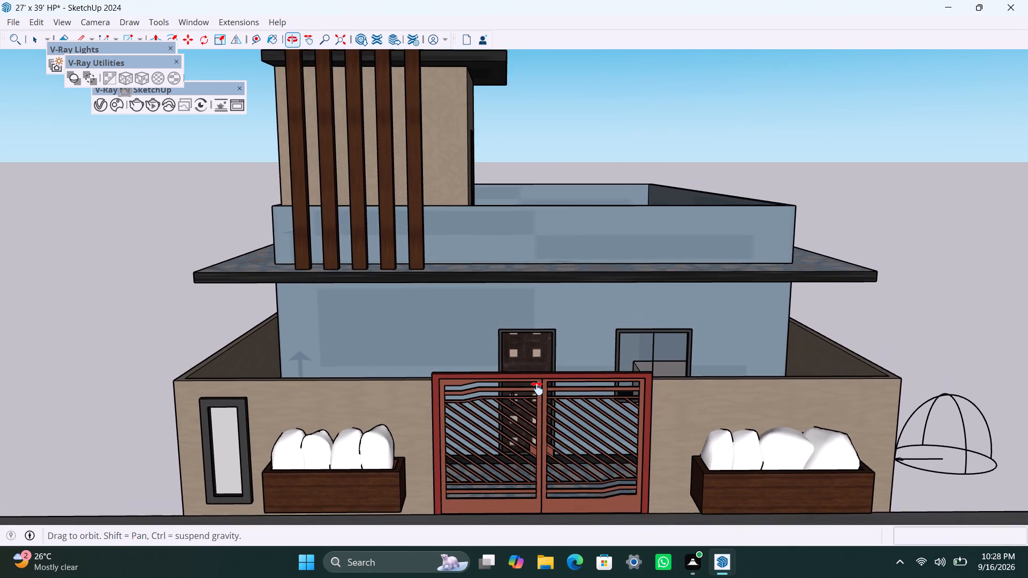
{"action": "scroll", "coordinate": [537, 389], "scroll_direction": "down", "scroll_amount": 1}
{"action": "middle_click_drag", "start_coordinate": [525, 397], "coordinate": [523, 389], "text": "shift"}
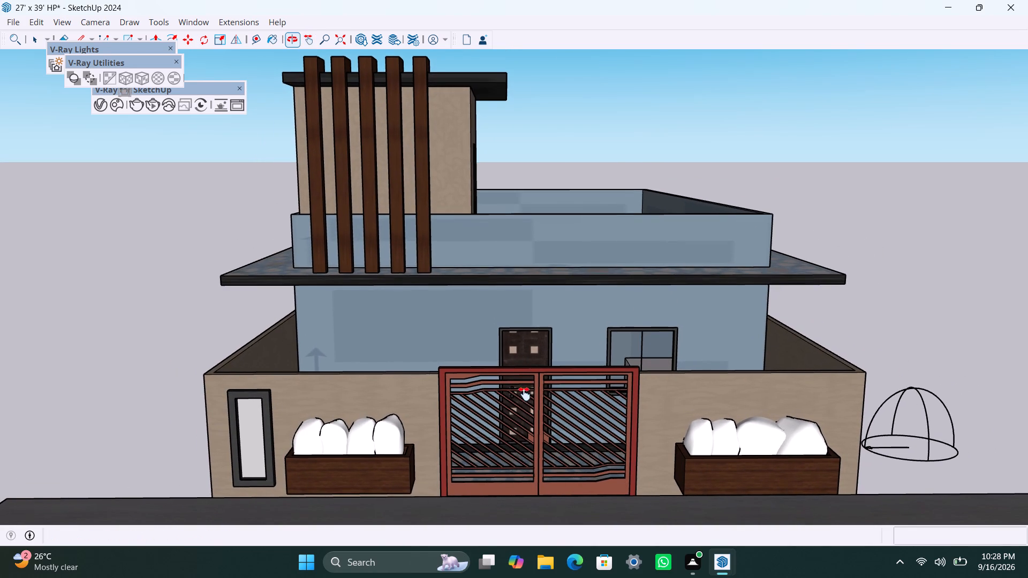
{"action": "scroll", "coordinate": [526, 397], "scroll_direction": "down", "scroll_amount": 1}
{"action": "middle_click", "coordinate": [525, 398], "text": "shift"}
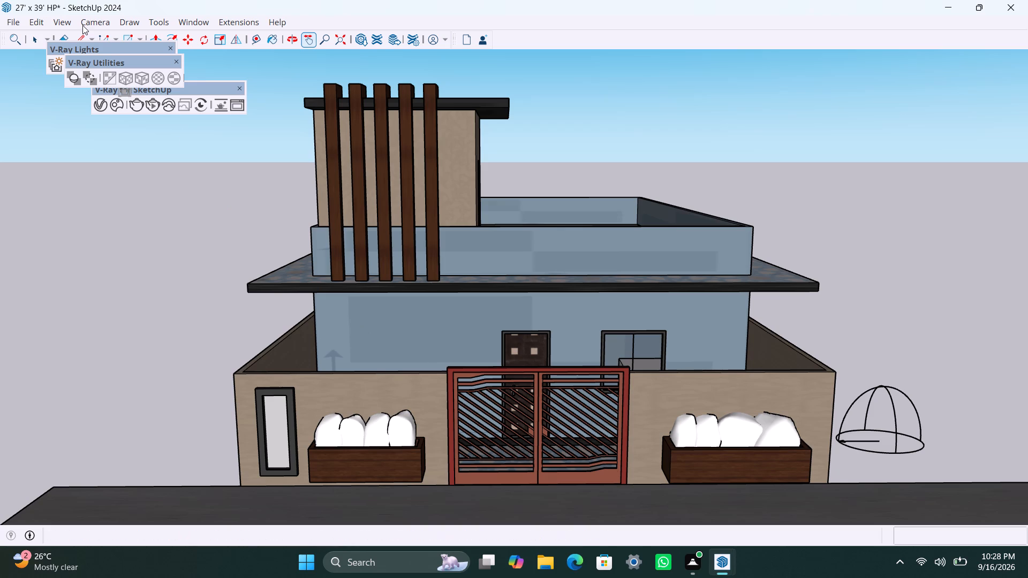
{"action": "left_click", "coordinate": [105, 20]}
{"action": "left_click", "coordinate": [119, 117]}
{"action": "middle_click_drag", "start_coordinate": [437, 399], "coordinate": [436, 393], "text": "shift"}
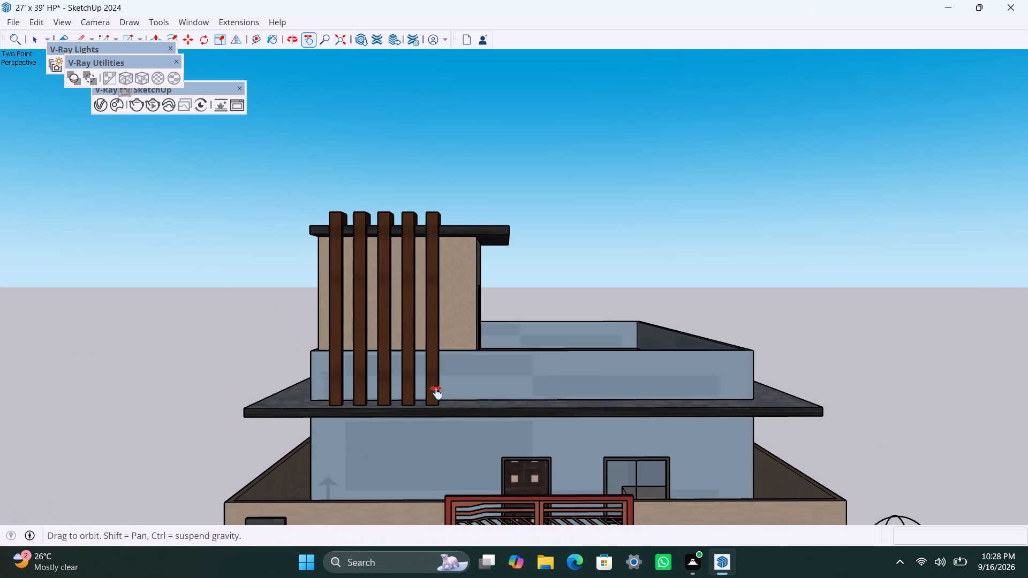
{"action": "middle_click_drag", "start_coordinate": [436, 393], "coordinate": [435, 264], "text": "shift"}
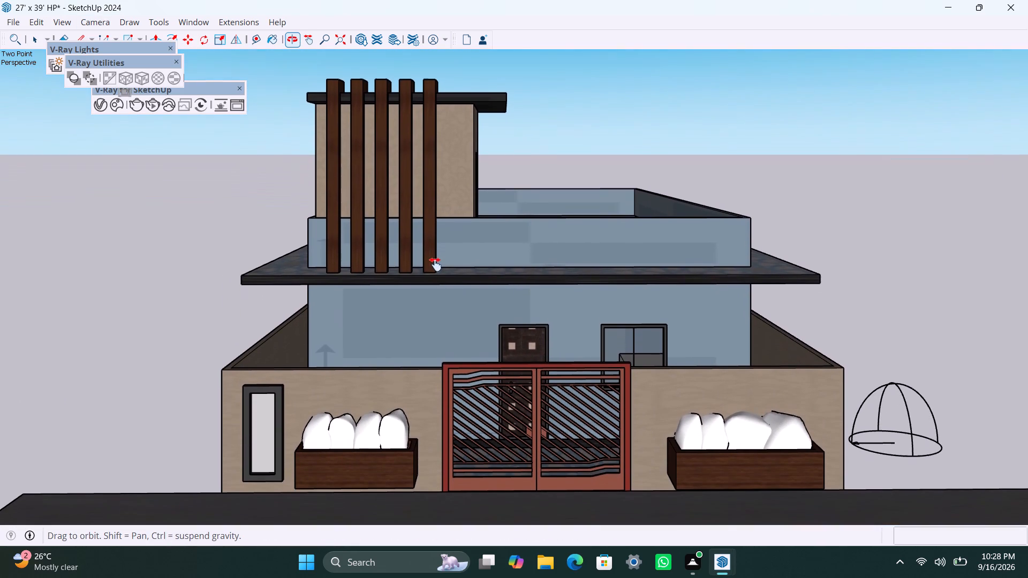
{"action": "middle_click_drag", "start_coordinate": [435, 264], "coordinate": [440, 251], "text": "shift"}
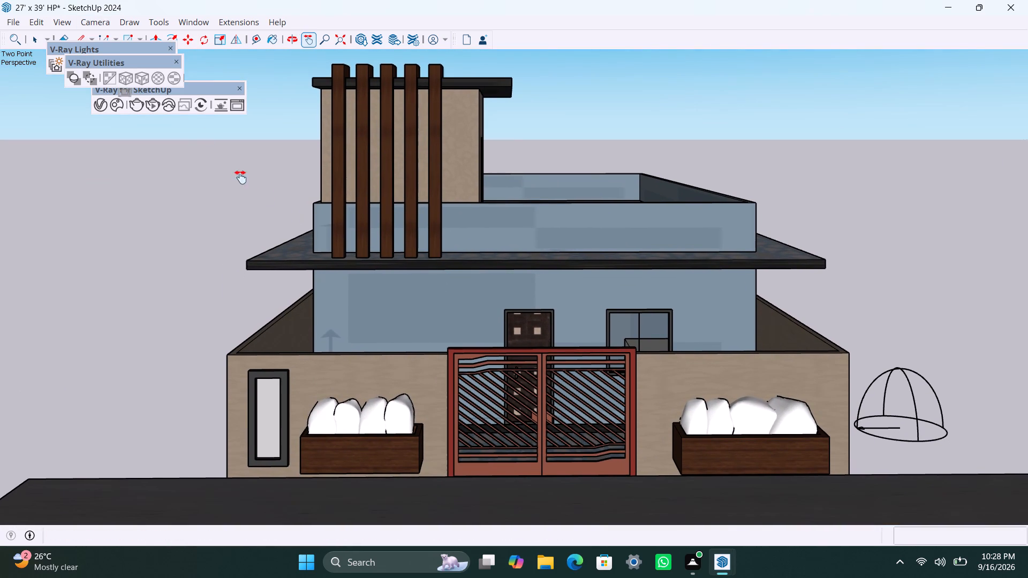
Run an interactive V-Ray render of the front view, stop it and minimise the frame buffer.
{"action": "left_click", "coordinate": [150, 103]}
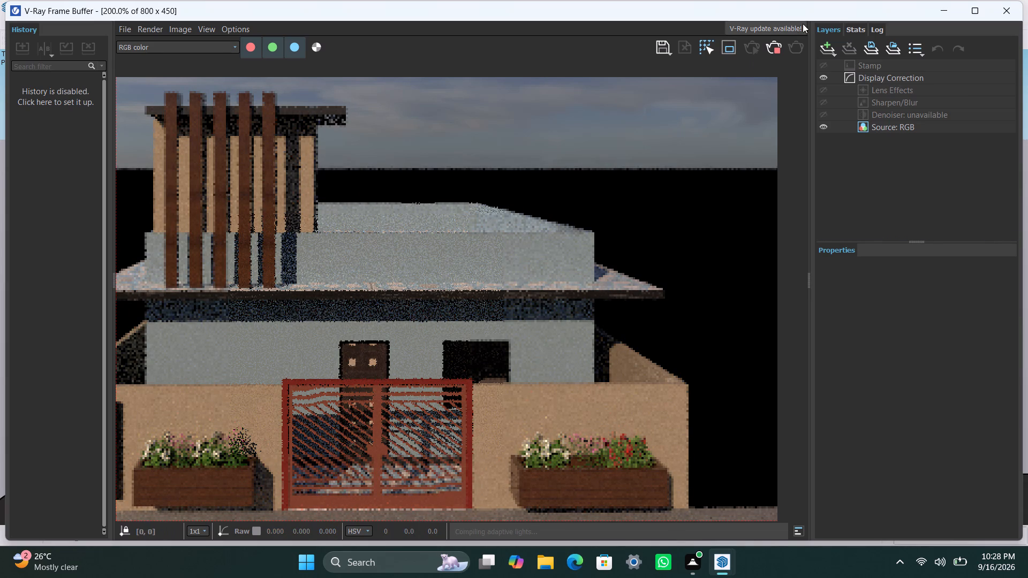
{"action": "left_click", "coordinate": [777, 51]}
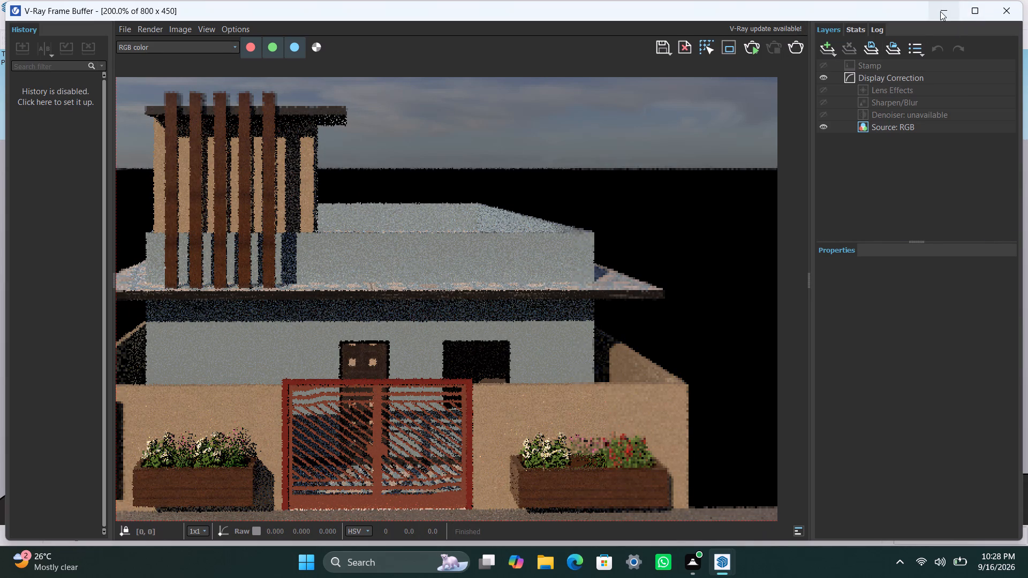
{"action": "left_click", "coordinate": [940, 11]}
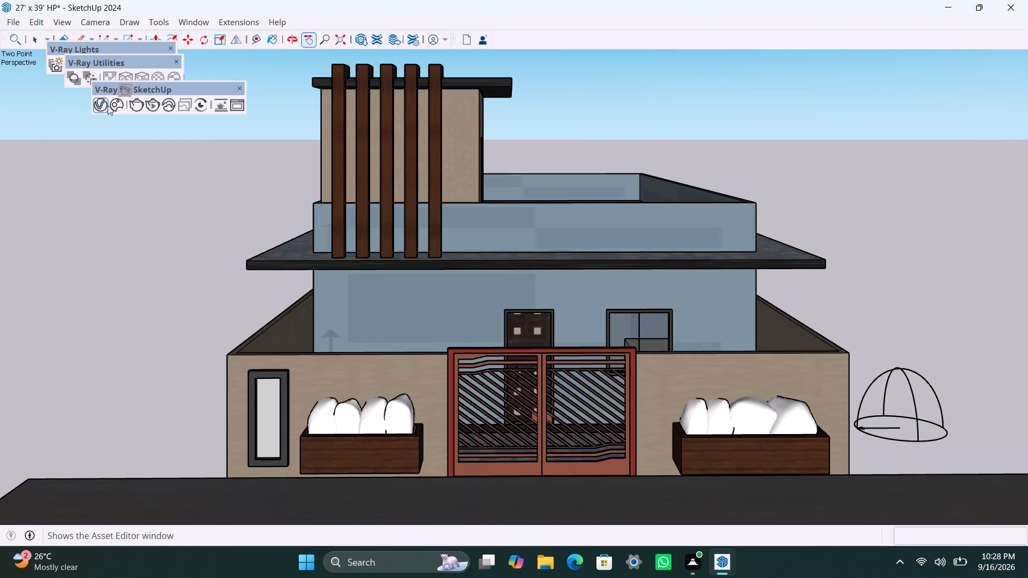
Set the V-Ray Dome Light intensity to 10 and the SunLight intensity to 0.6.
{"action": "left_click", "coordinate": [108, 105]}
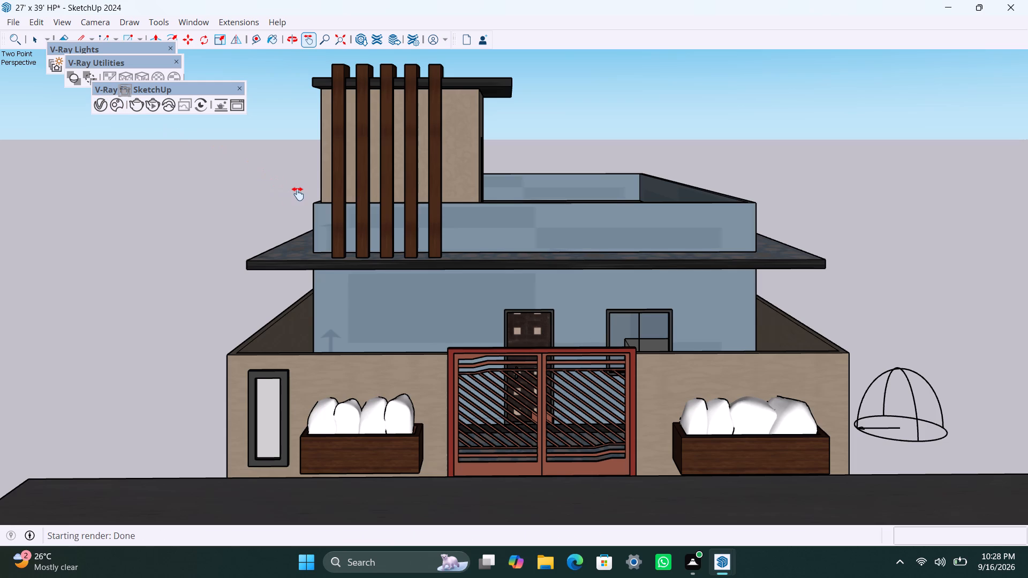
{"action": "left_click", "coordinate": [101, 110]}
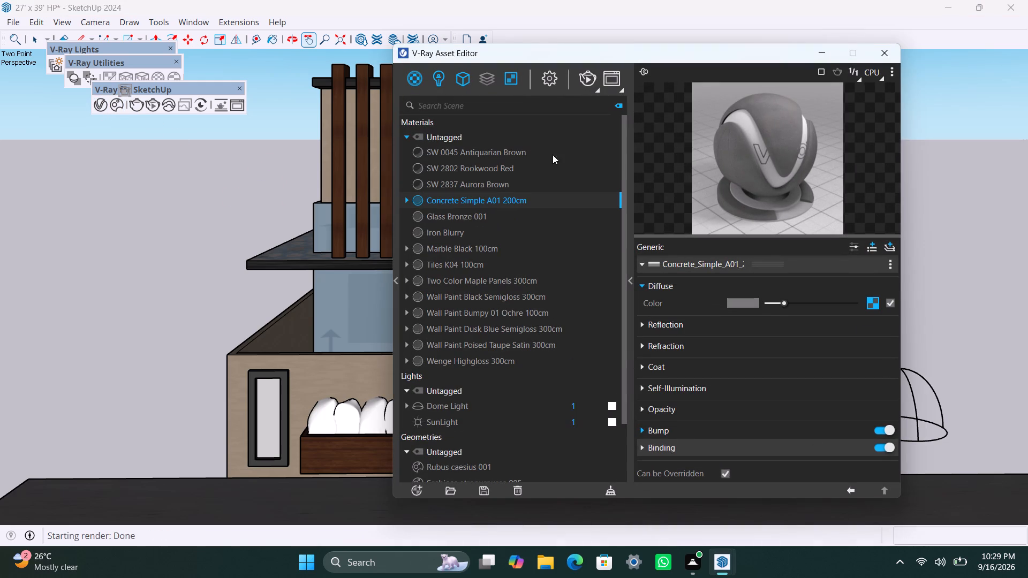
{"action": "left_click", "coordinate": [550, 80]}
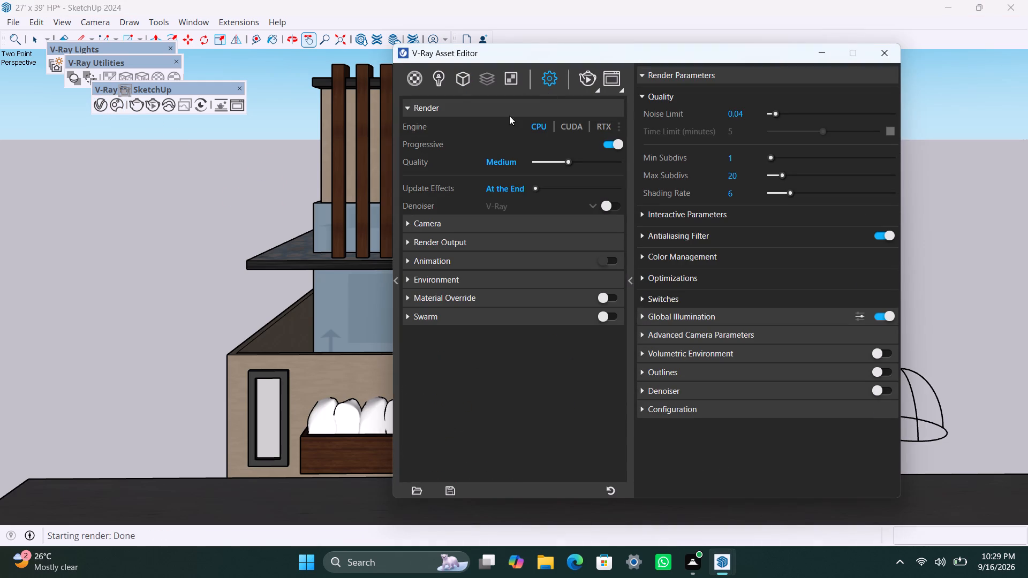
{"action": "left_click", "coordinate": [440, 77]}
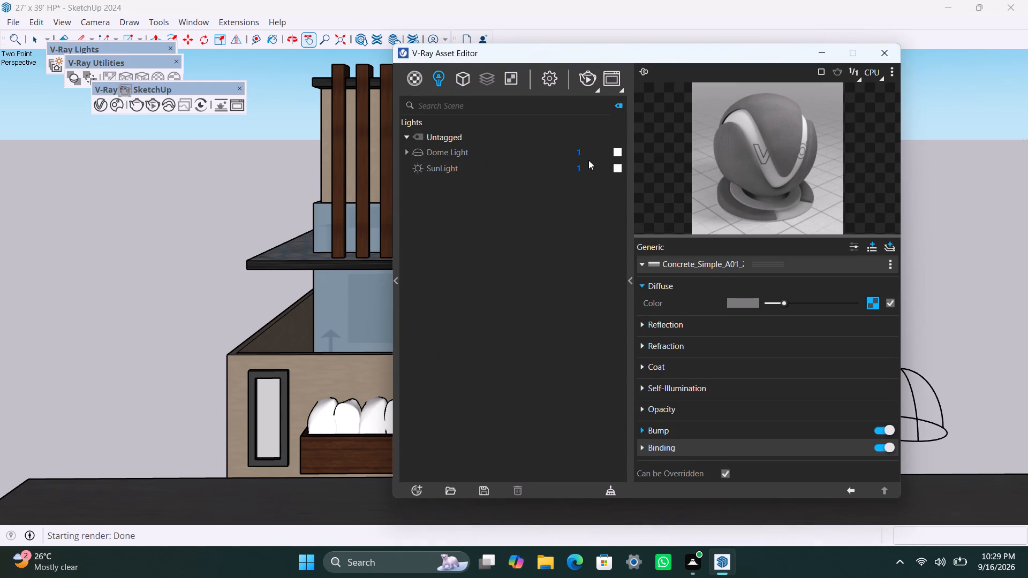
{"action": "left_click", "coordinate": [588, 170]}
{"action": "left_click", "coordinate": [590, 153]}
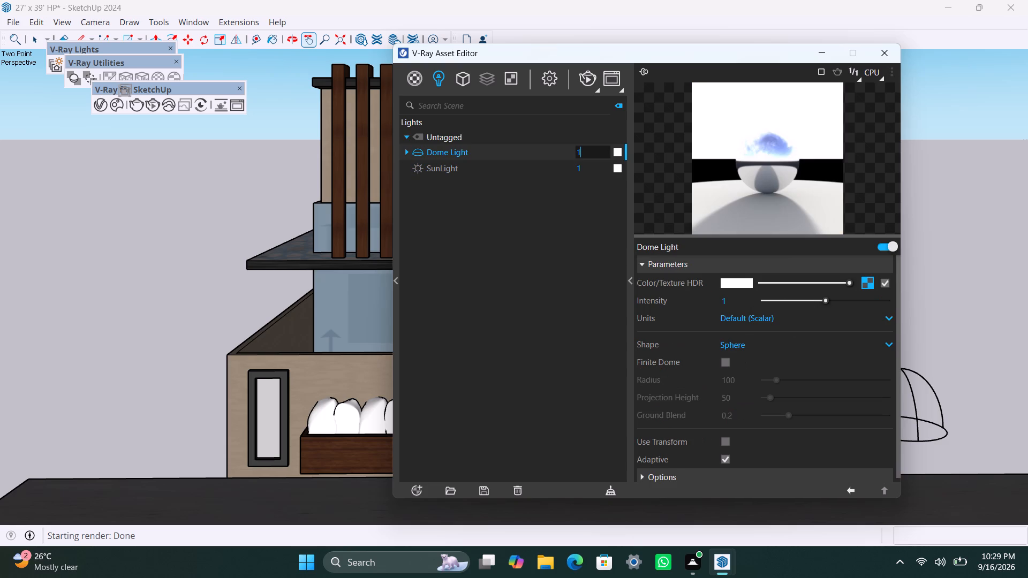
{"action": "key", "text": "0"}
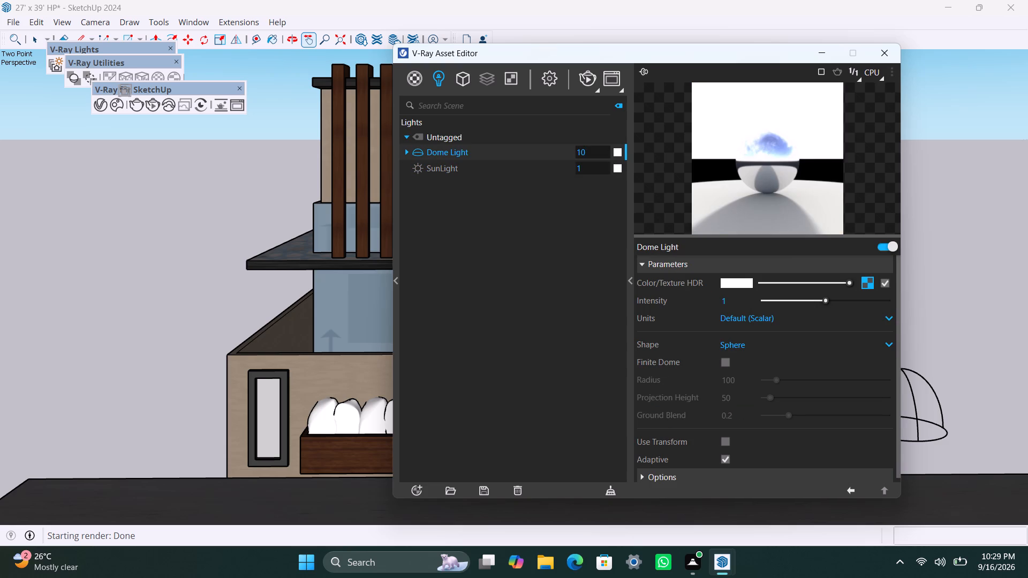
{"action": "left_click_drag", "start_coordinate": [584, 173], "coordinate": [575, 172]}
{"action": "type", "text": "0.6"}
{"action": "left_click", "coordinate": [579, 184]}
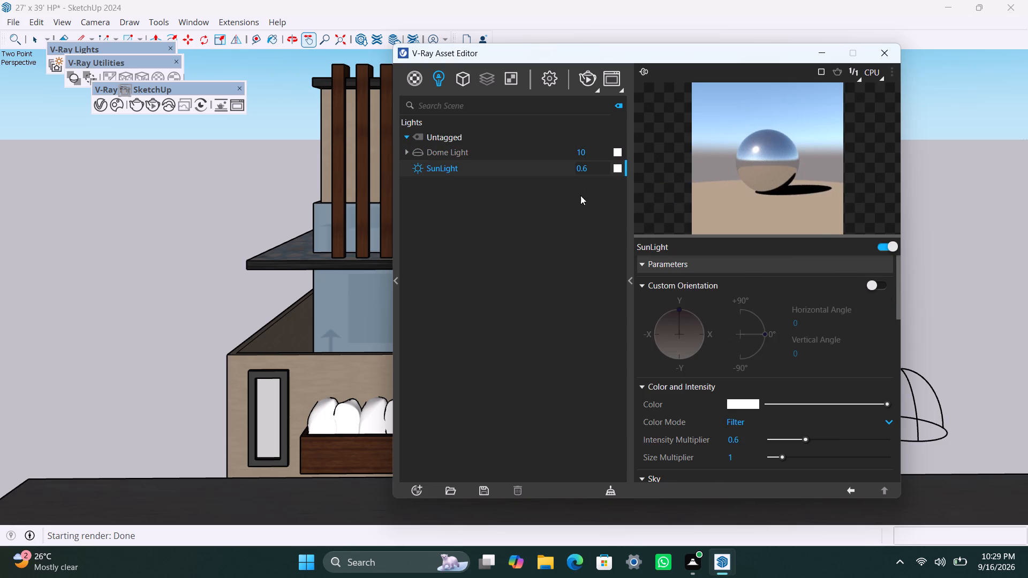
Load charolettenbrunn_park_2k.exr from the Materials folder as the Dome Light's HDR texture.
{"action": "left_click", "coordinate": [607, 148]}
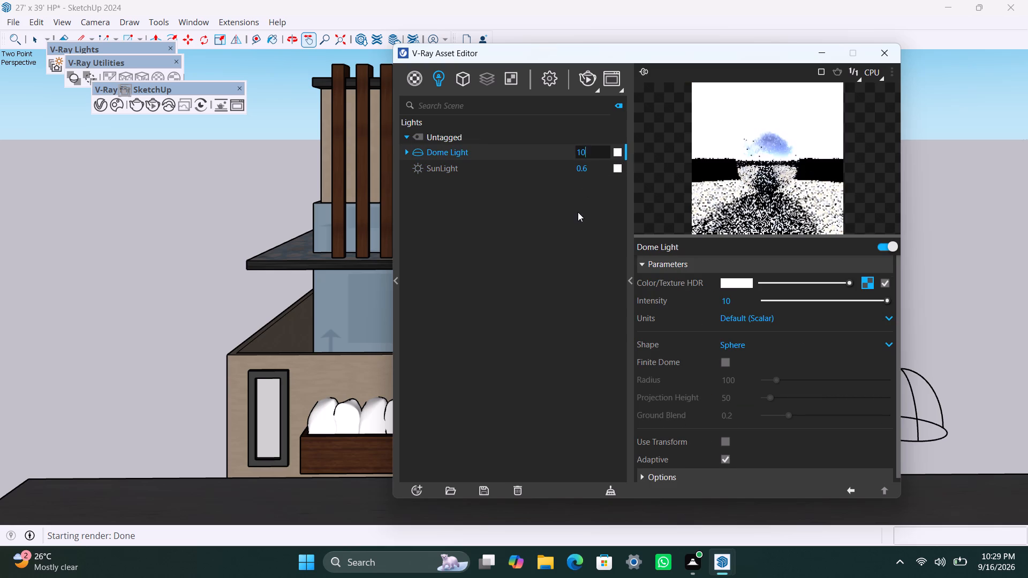
{"action": "left_click", "coordinate": [578, 212]}
{"action": "left_click", "coordinate": [871, 279]}
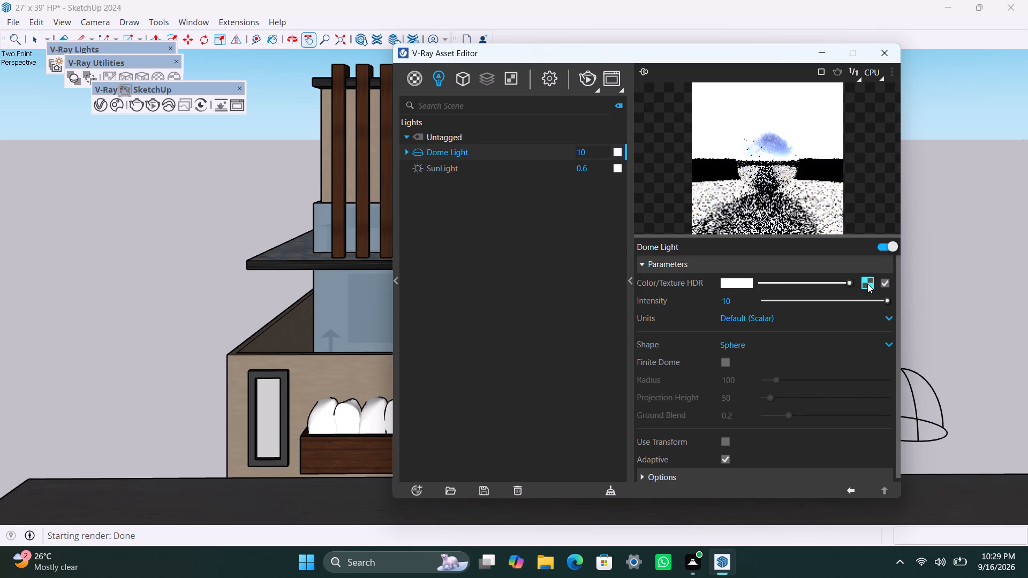
{"action": "left_click", "coordinate": [867, 284]}
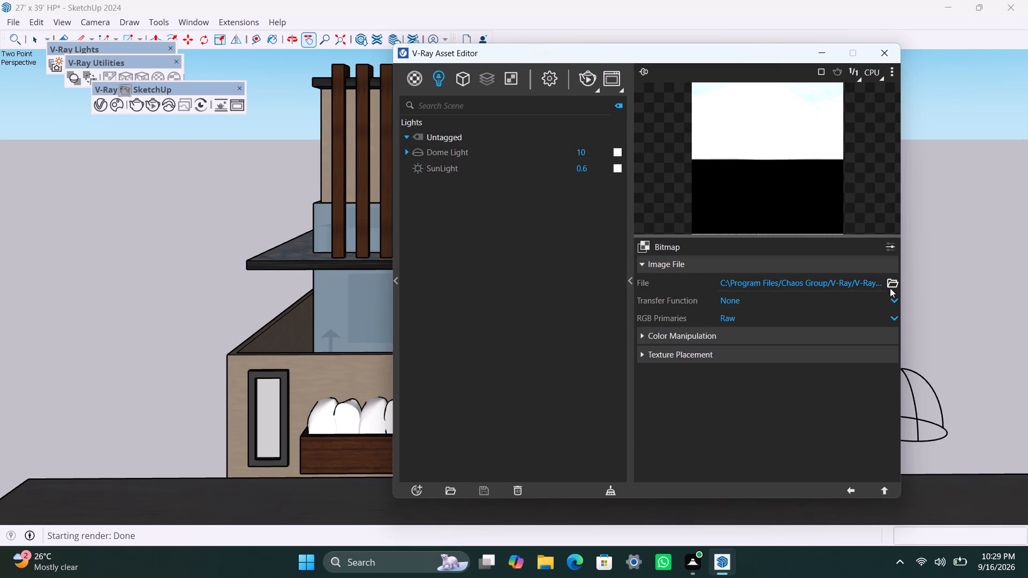
{"action": "left_click", "coordinate": [891, 287]}
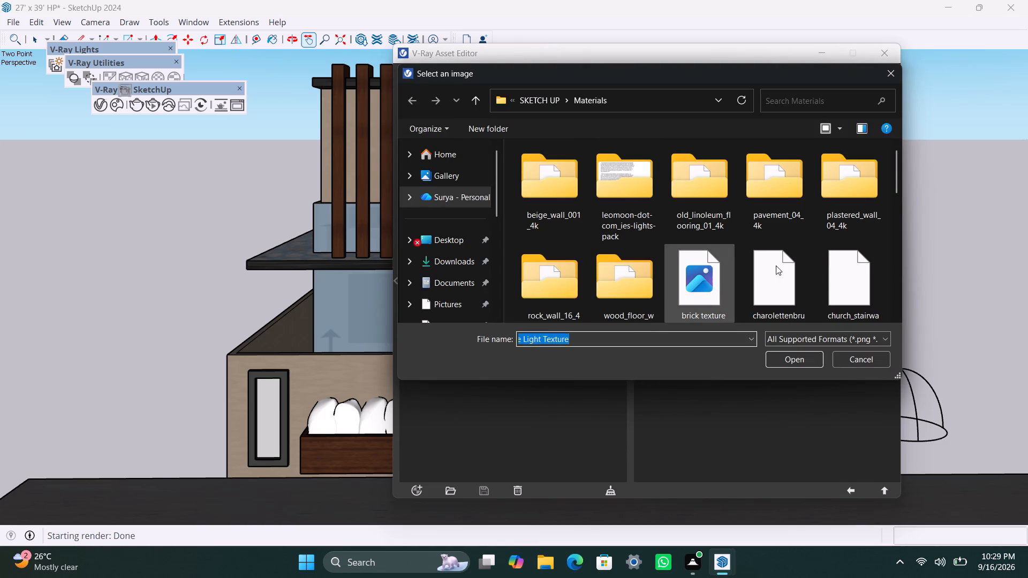
{"action": "scroll", "coordinate": [780, 270], "scroll_direction": "down", "scroll_amount": 2}
{"action": "left_click", "coordinate": [781, 183]}
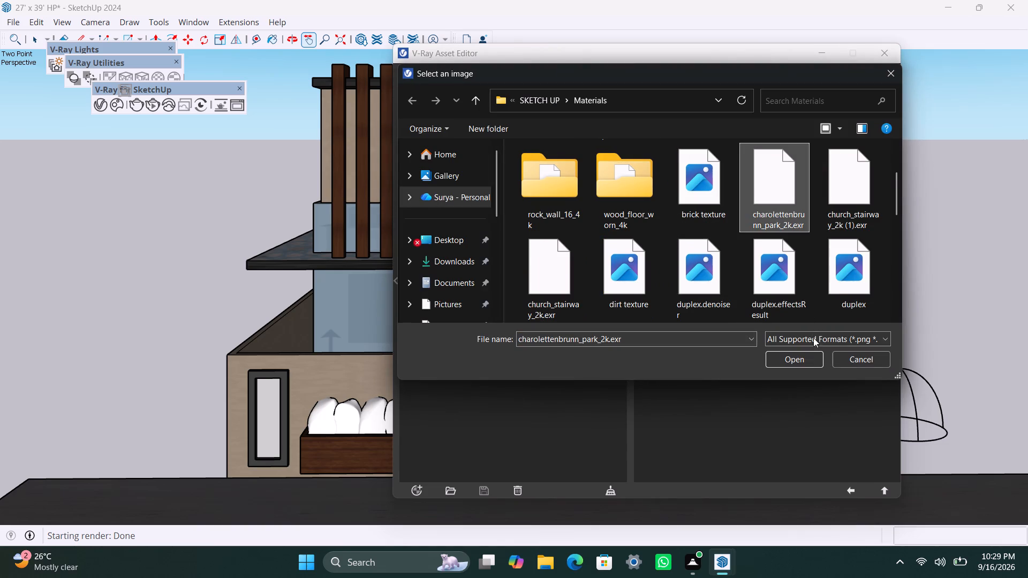
{"action": "left_click", "coordinate": [800, 354]}
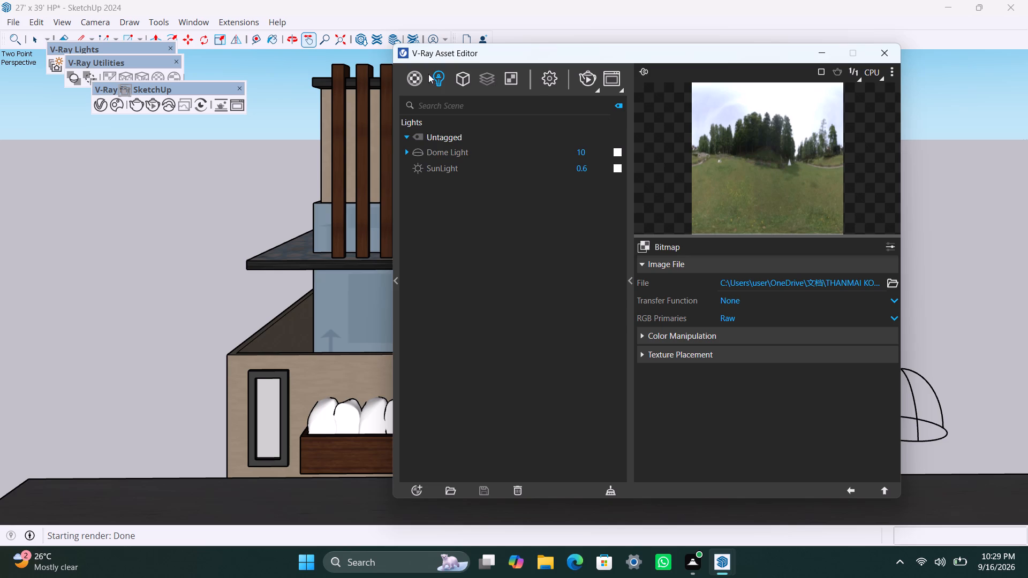
Set the V-Ray render quality to High+ and turn on the V-Ray denoiser.
{"action": "left_click", "coordinate": [545, 79]}
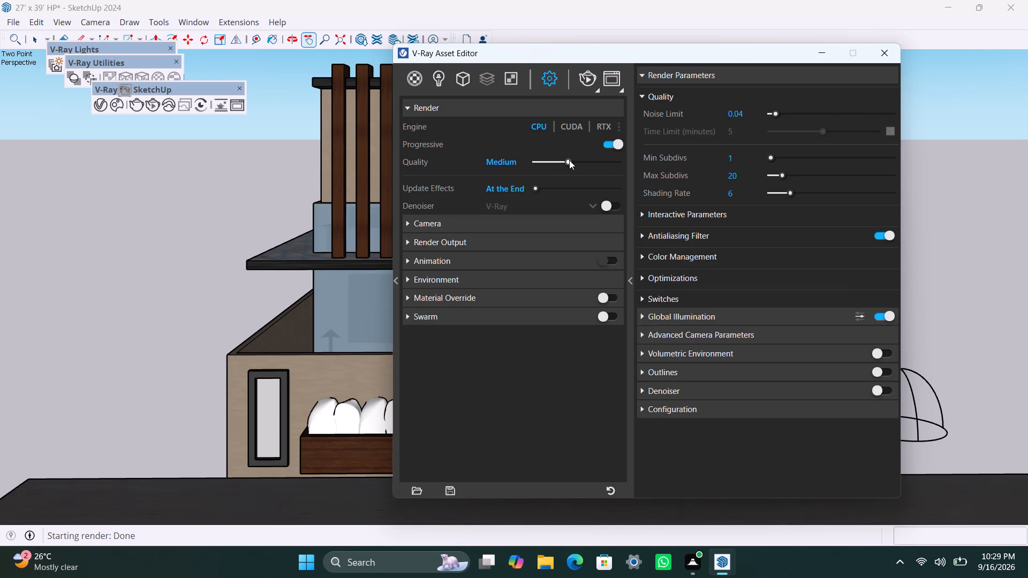
{"action": "left_click_drag", "start_coordinate": [569, 160], "coordinate": [622, 165]}
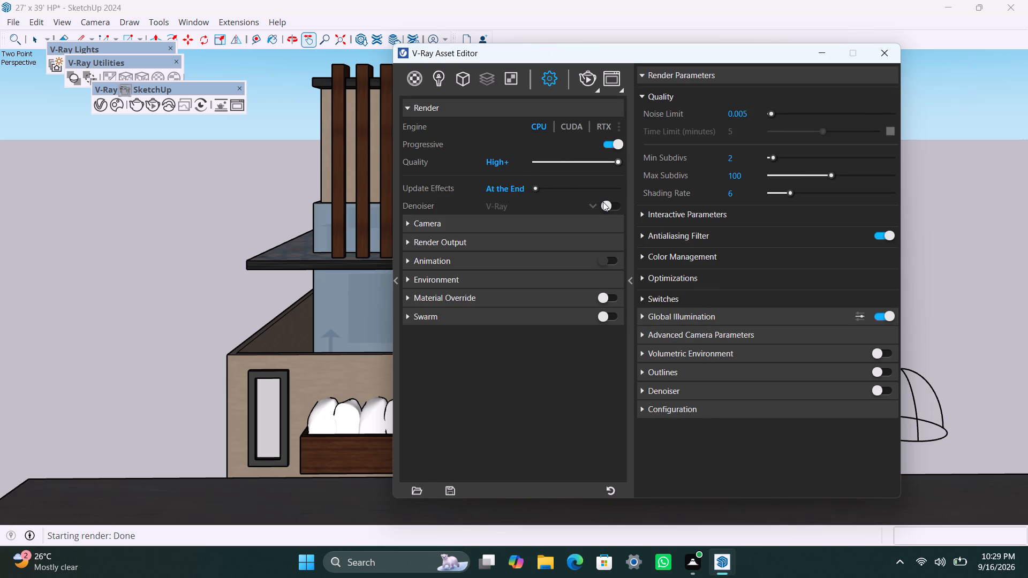
{"action": "left_click", "coordinate": [603, 202]}
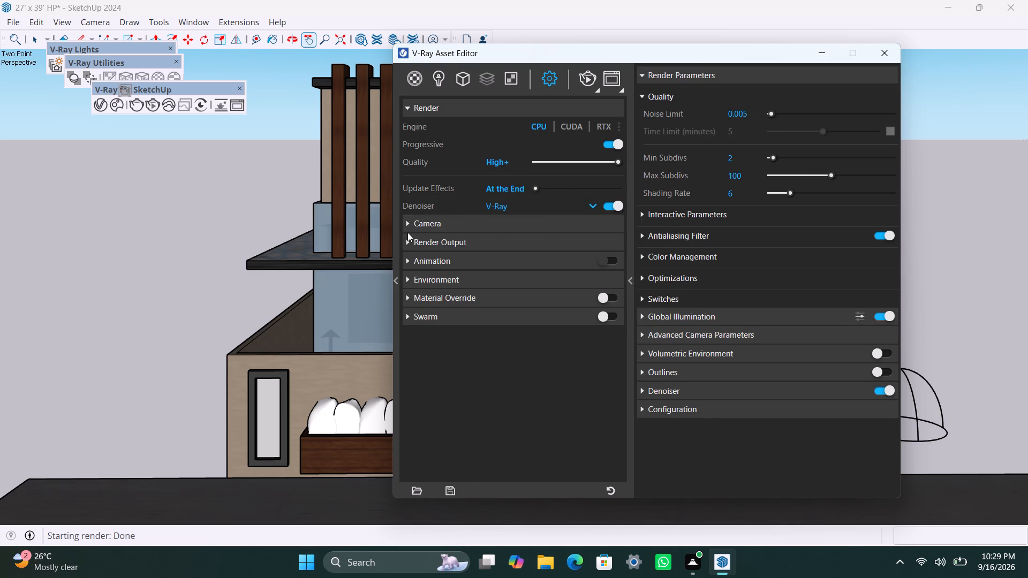
Enable the safe frame and set the render output to 1500 x 1125 with a custom 1.3333 to 1 aspect ratio.
{"action": "left_click", "coordinate": [406, 239]}
{"action": "left_click", "coordinate": [604, 255]}
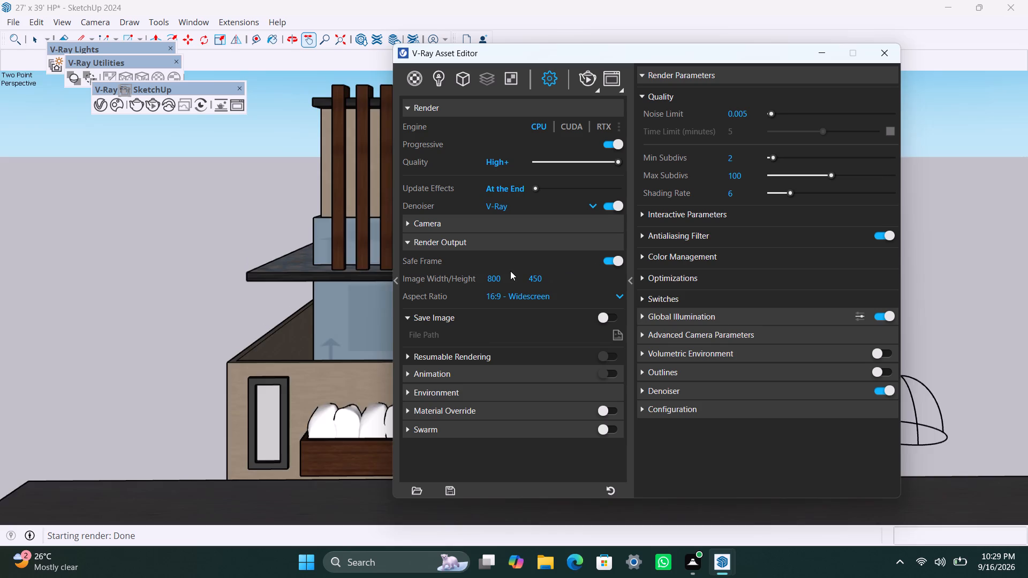
{"action": "left_click_drag", "start_coordinate": [502, 276], "coordinate": [483, 278]}
{"action": "type", "text": "1500"}
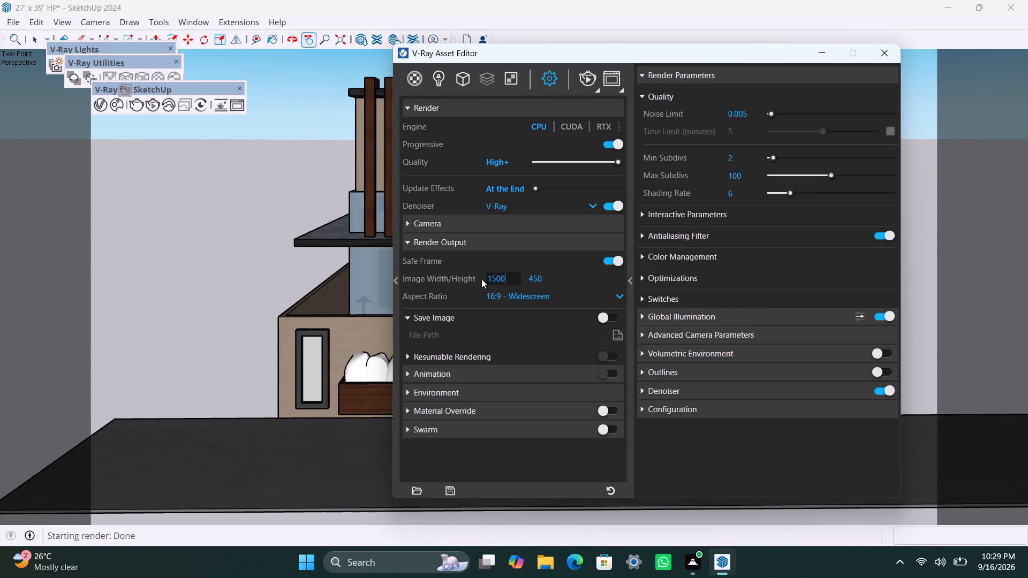
{"action": "left_click_drag", "start_coordinate": [573, 277], "coordinate": [565, 275]}
{"action": "left_click_drag", "start_coordinate": [565, 275], "coordinate": [557, 273]}
{"action": "left_click_drag", "start_coordinate": [555, 273], "coordinate": [526, 272]}
{"action": "key", "text": "1"}
{"action": "type", "text": "12"}
{"action": "key", "text": "5"}
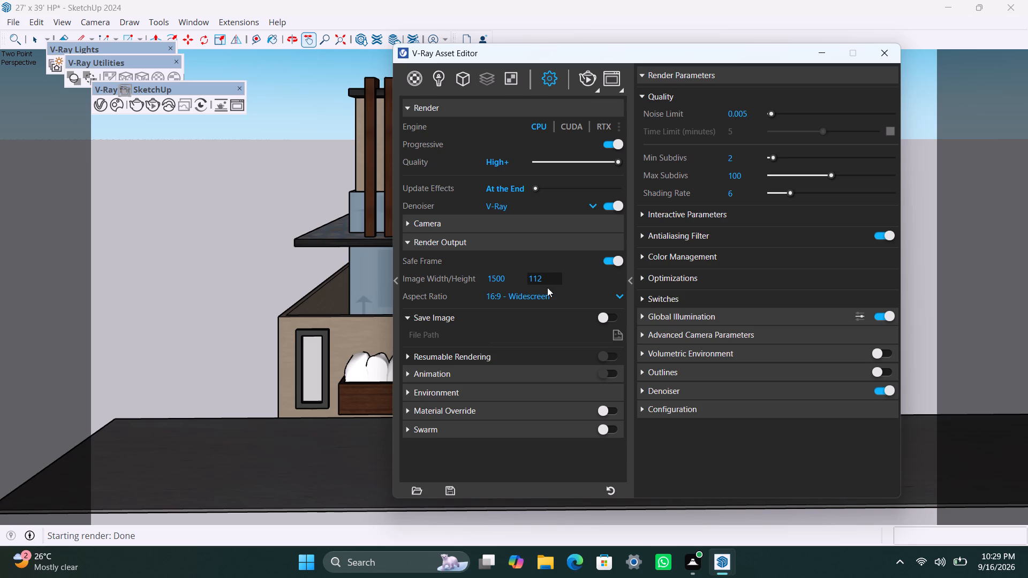
{"action": "left_click", "coordinate": [603, 300]}
{"action": "left_click", "coordinate": [545, 427]}
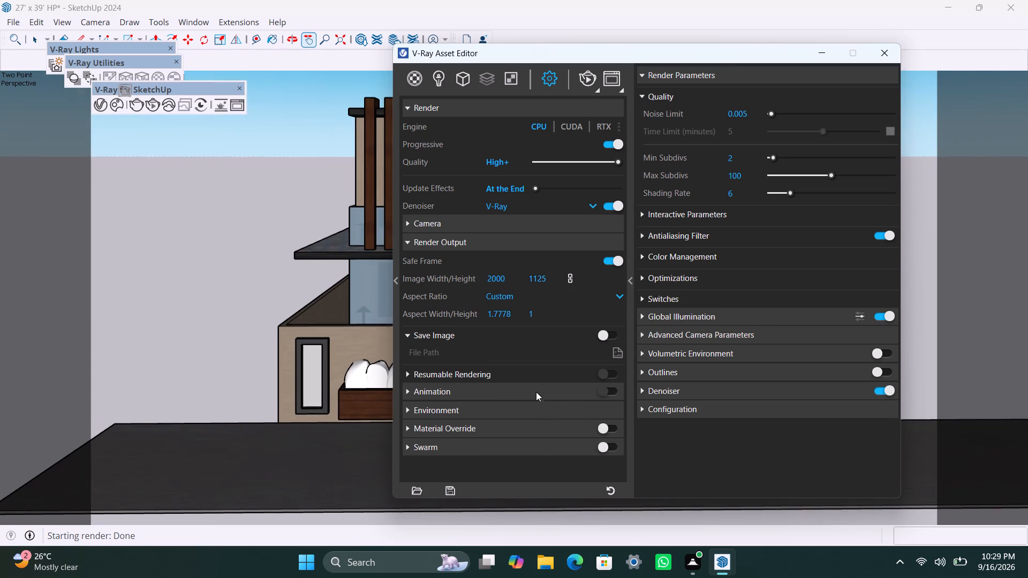
{"action": "left_click_drag", "start_coordinate": [517, 316], "coordinate": [473, 315]}
{"action": "type", "text": "1.3333"}
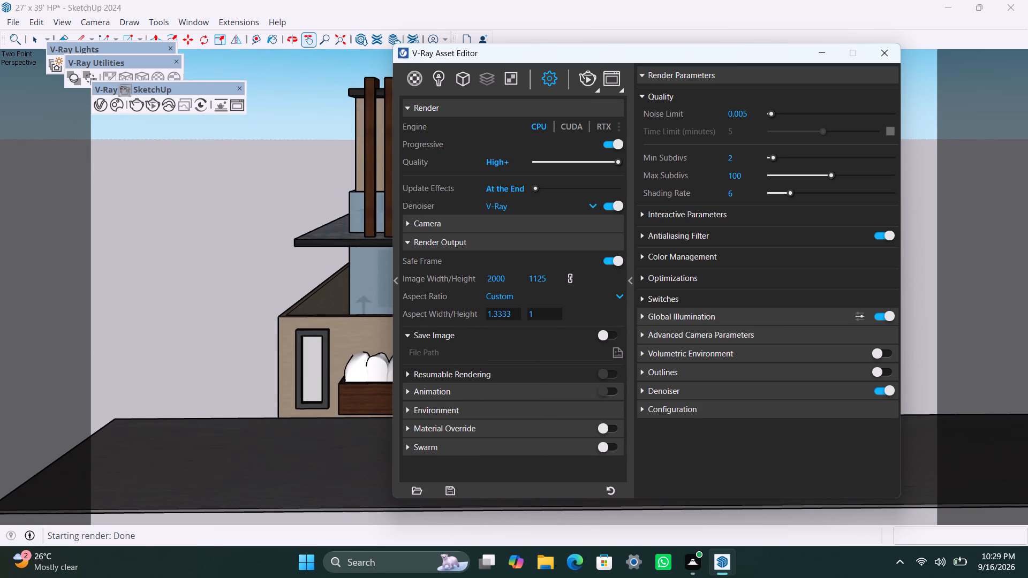
Enable automatic image saving as the PNG 27' x 39' HP in the internship photos folder under Documents.
{"action": "left_click", "coordinate": [607, 332]}
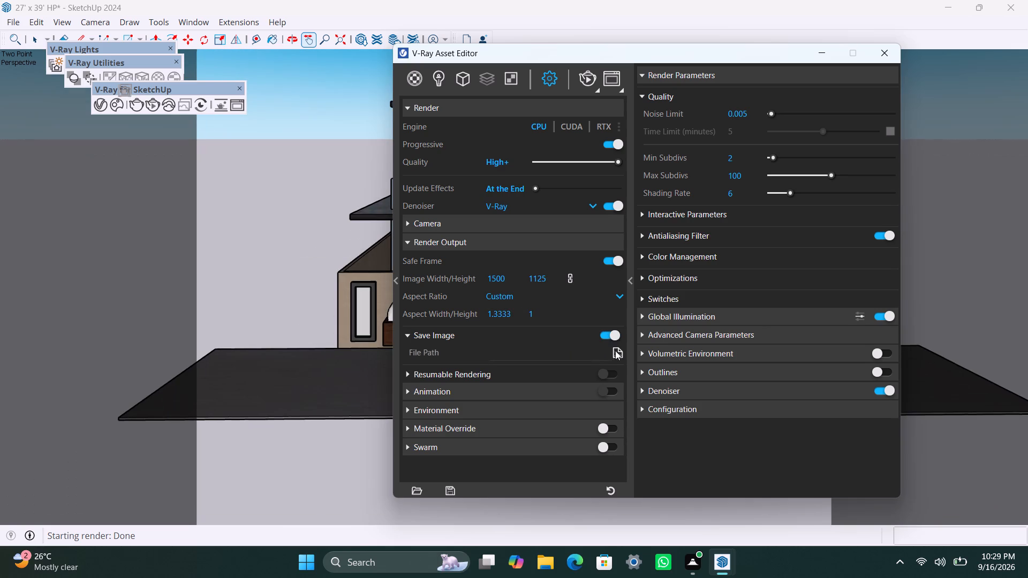
{"action": "left_click", "coordinate": [617, 352]}
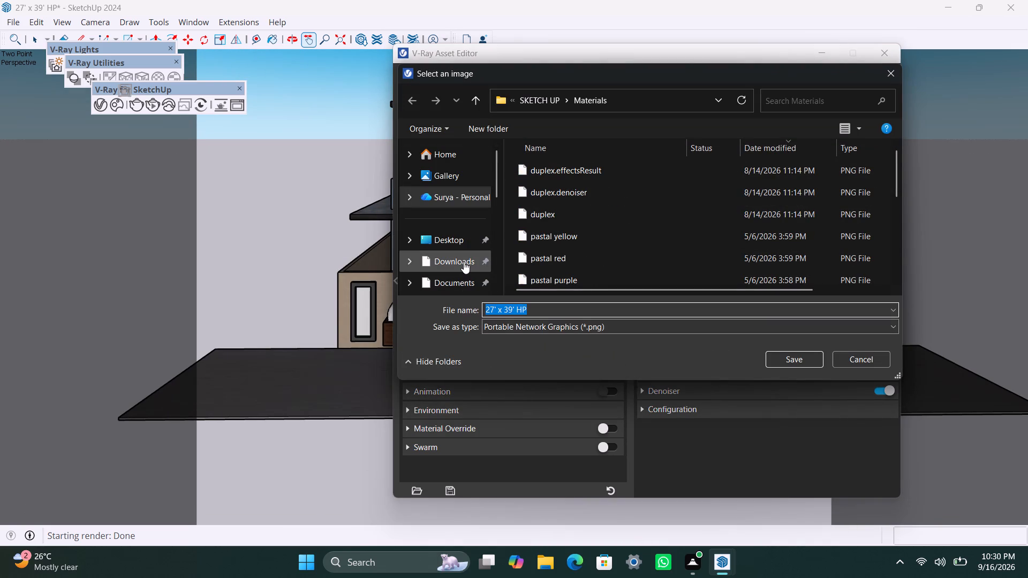
{"action": "double_click", "coordinate": [454, 279]}
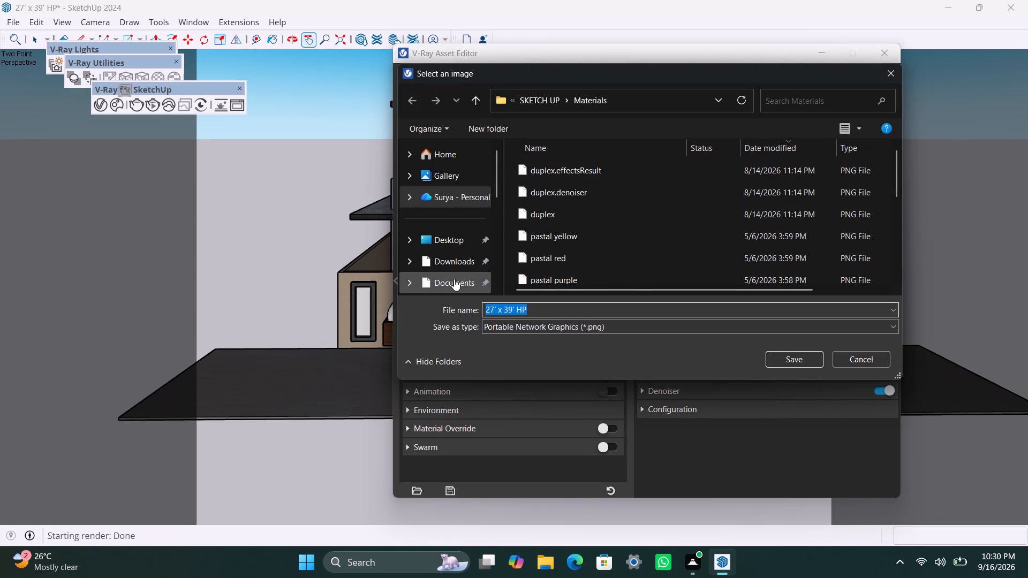
{"action": "double_click", "coordinate": [553, 238]}
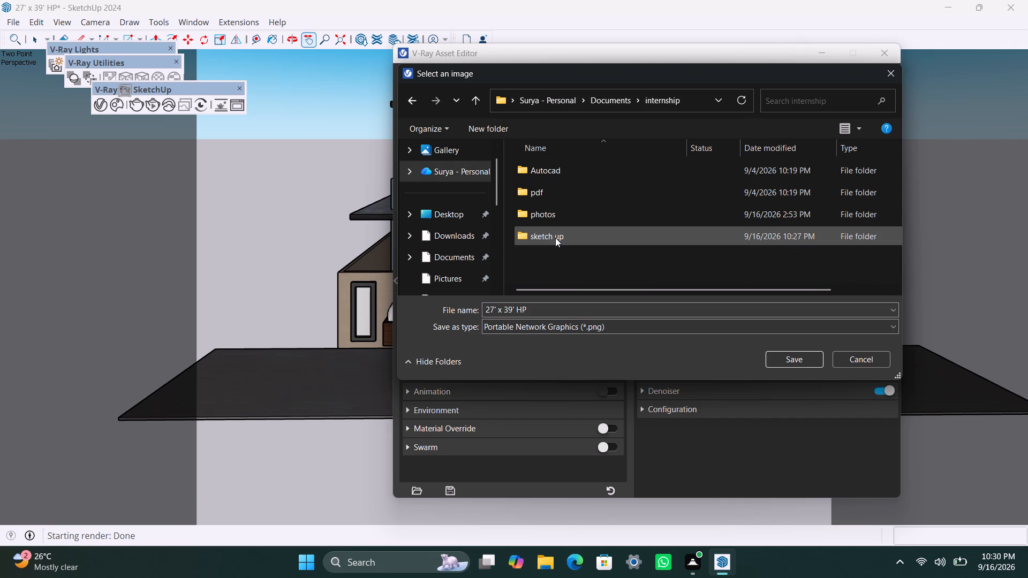
{"action": "double_click", "coordinate": [562, 217]}
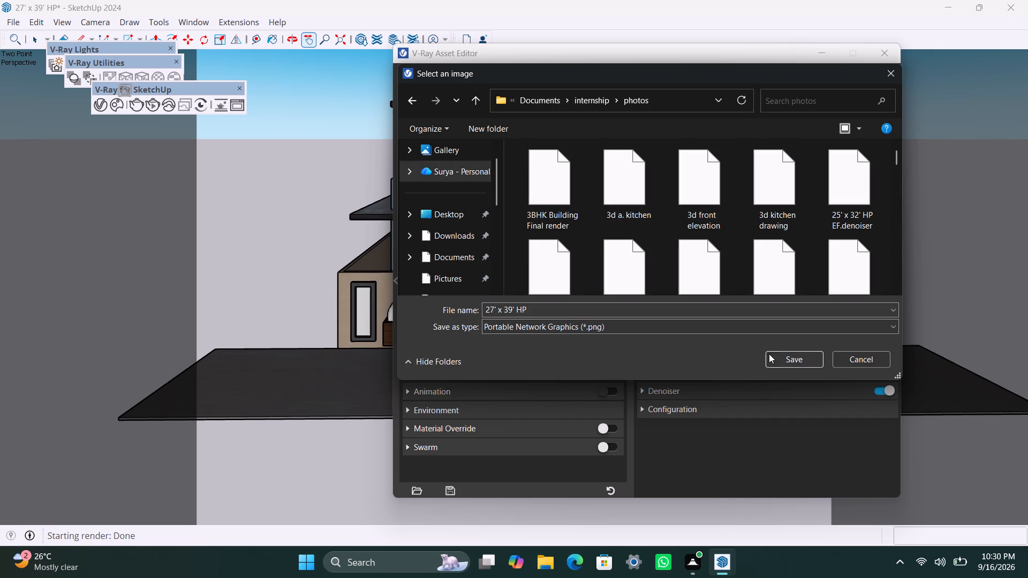
{"action": "left_click", "coordinate": [774, 355]}
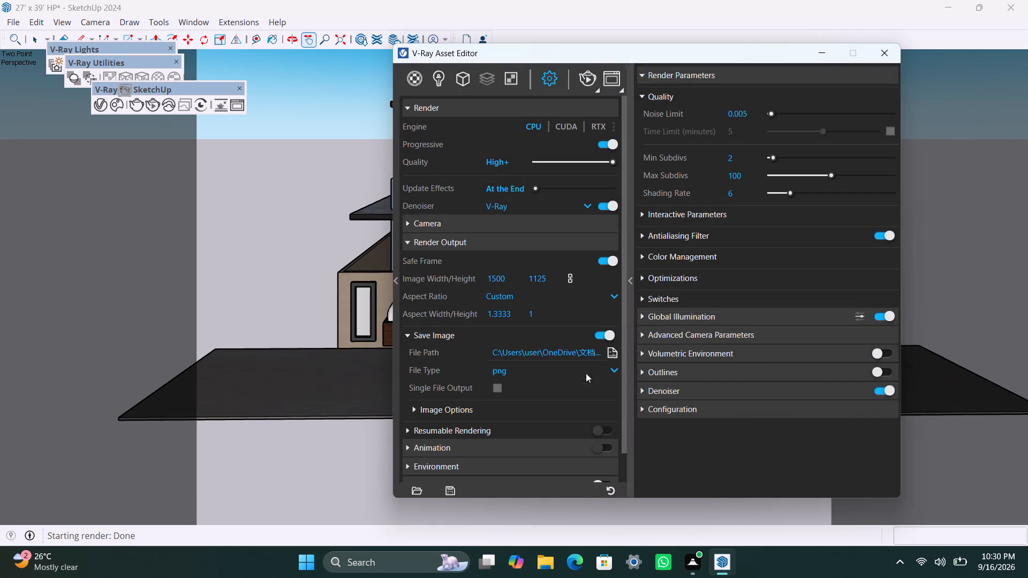
Turn on resumable rendering in the render output settings.
{"action": "scroll", "coordinate": [525, 404], "scroll_direction": "down", "scroll_amount": 2}
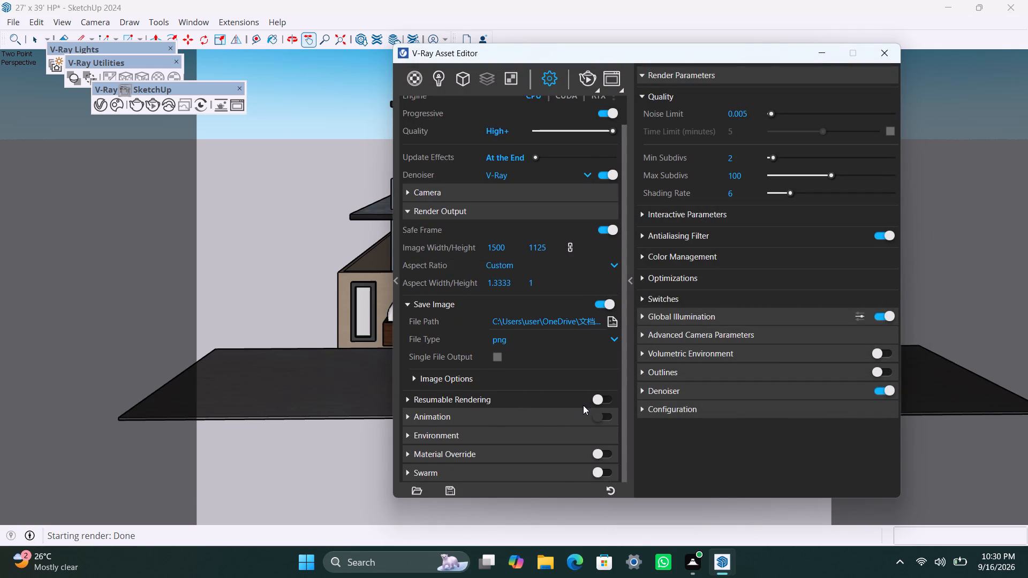
{"action": "scroll", "coordinate": [584, 407], "scroll_direction": "down", "scroll_amount": 2}
{"action": "scroll", "coordinate": [558, 445], "scroll_direction": "down", "scroll_amount": 6}
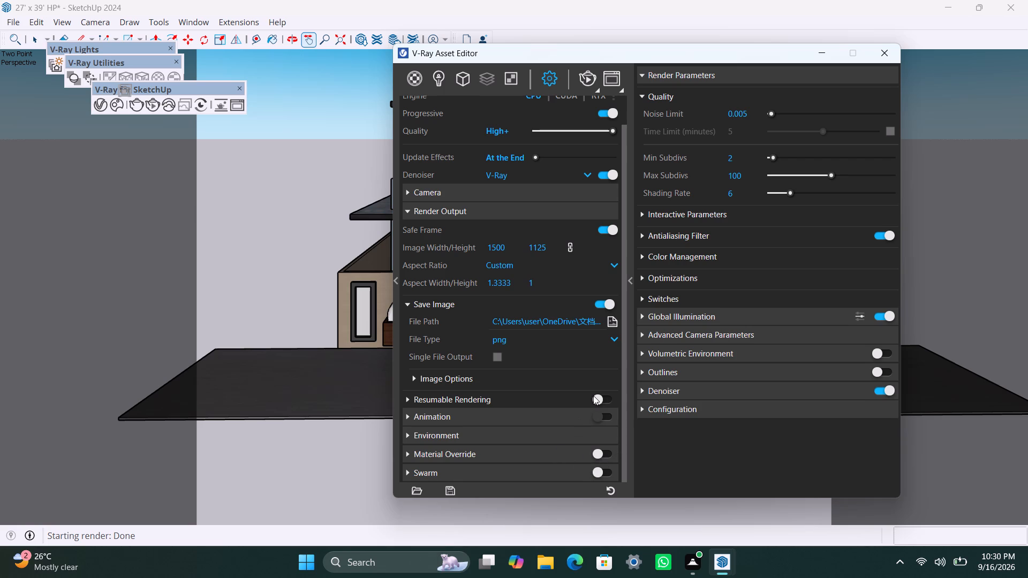
{"action": "left_click", "coordinate": [593, 396]}
{"action": "scroll", "coordinate": [550, 444], "scroll_direction": "down", "scroll_amount": 5}
{"action": "scroll", "coordinate": [721, 330], "scroll_direction": "up", "scroll_amount": 1}
Set the render quality's noise limit to 0.01, max subdivs to 64 and shading rate to 4.
{"action": "left_click_drag", "start_coordinate": [749, 111], "coordinate": [716, 112]}
{"action": "type", "text": "0."}
{"action": "type", "text": "01"}
{"action": "left_click_drag", "start_coordinate": [752, 177], "coordinate": [722, 177]}
{"action": "type", "text": "64"}
{"action": "left_click_drag", "start_coordinate": [743, 194], "coordinate": [725, 193]}
{"action": "key", "text": "4"}
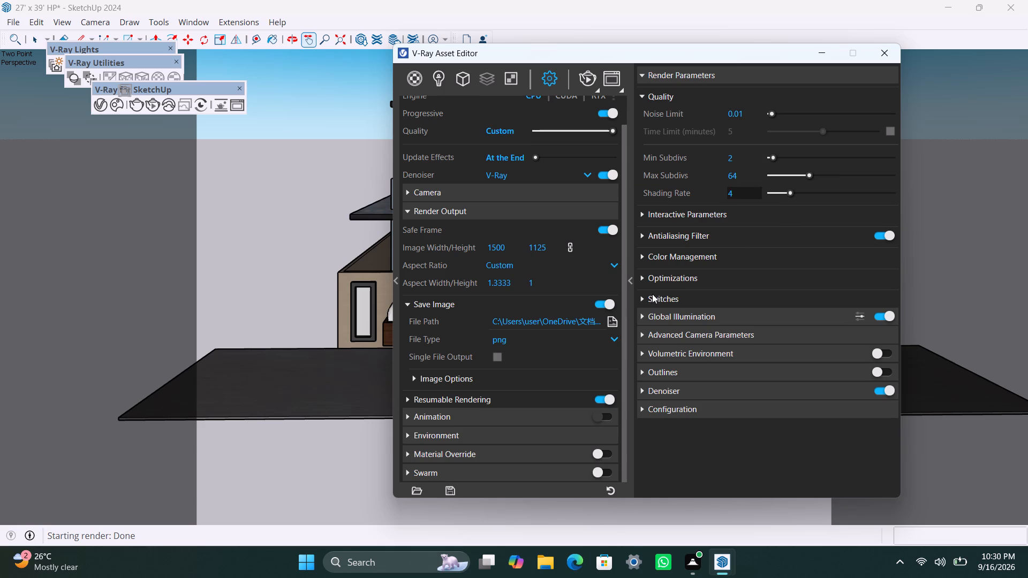
Set the Global Illumination light cache subdivs to 1500.
{"action": "left_click", "coordinate": [654, 316]}
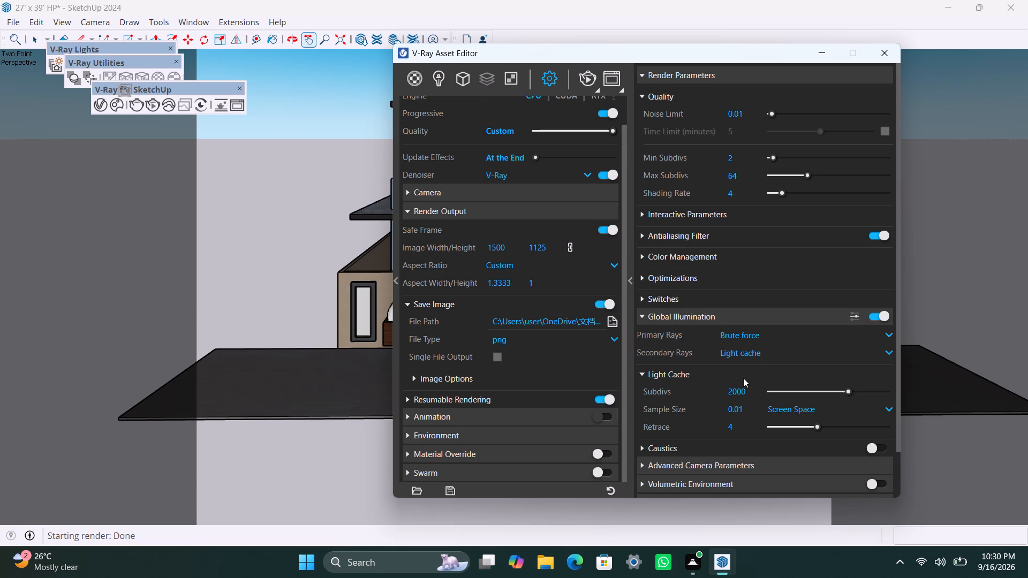
{"action": "left_click_drag", "start_coordinate": [757, 393], "coordinate": [718, 400]}
{"action": "key", "text": "1"}
{"action": "type", "text": "50"}
{"action": "key", "text": "0"}
{"action": "scroll", "coordinate": [738, 433], "scroll_direction": "down", "scroll_amount": 3}
{"action": "scroll", "coordinate": [789, 440], "scroll_direction": "down", "scroll_amount": 4}
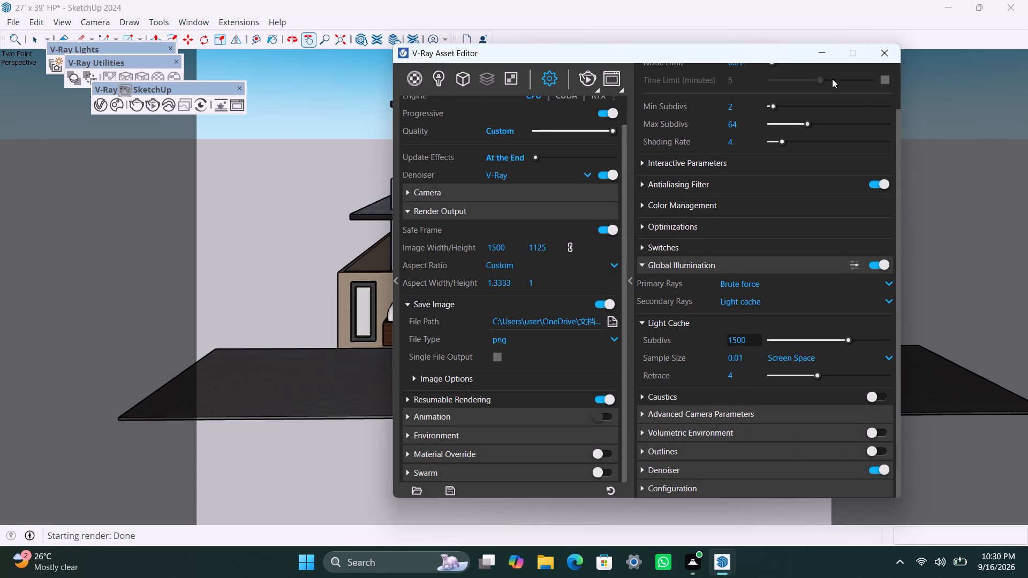
{"action": "scroll", "coordinate": [717, 217], "scroll_direction": "up", "scroll_amount": 2}
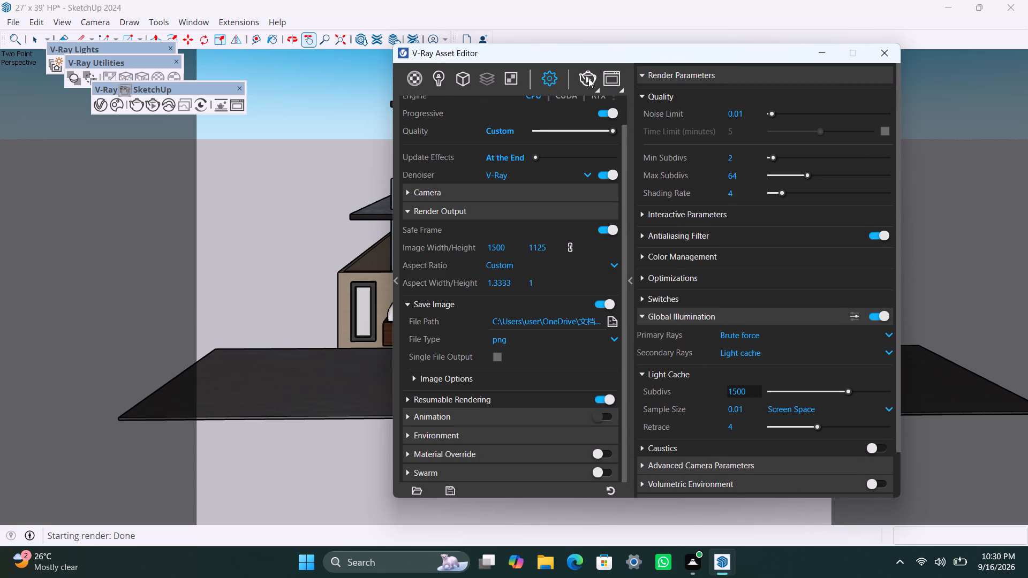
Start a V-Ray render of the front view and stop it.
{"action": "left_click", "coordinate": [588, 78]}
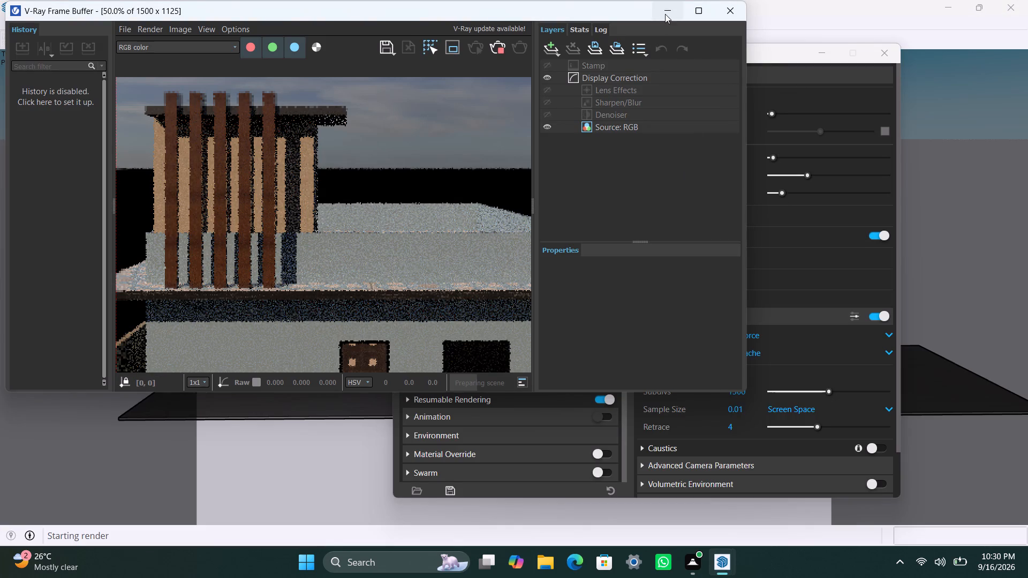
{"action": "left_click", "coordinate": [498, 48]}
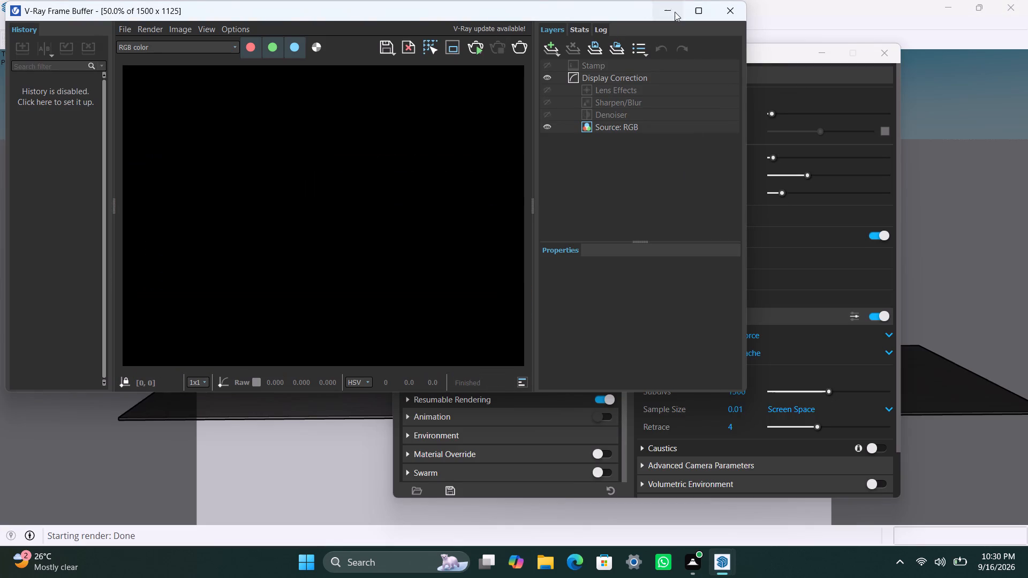
Reframe the front view closer so the whole house fills and sits centred within the render frame.
{"action": "left_click", "coordinate": [675, 11]}
{"action": "left_click_drag", "start_coordinate": [822, 48], "coordinate": [820, 55]}
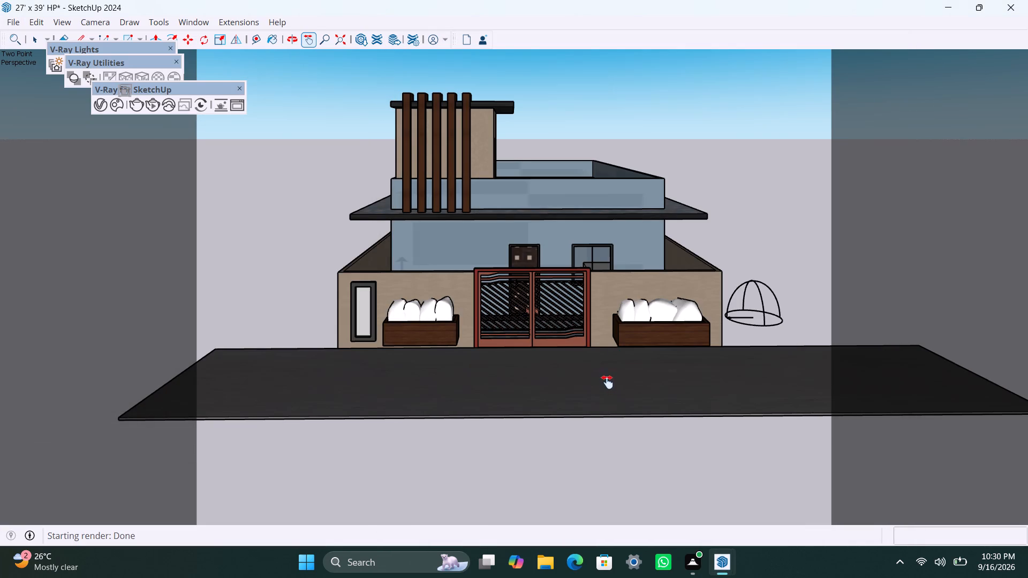
{"action": "scroll", "coordinate": [592, 358], "scroll_direction": "up", "scroll_amount": 2}
{"action": "middle_click_drag", "start_coordinate": [591, 349], "coordinate": [591, 351], "text": "shift"}
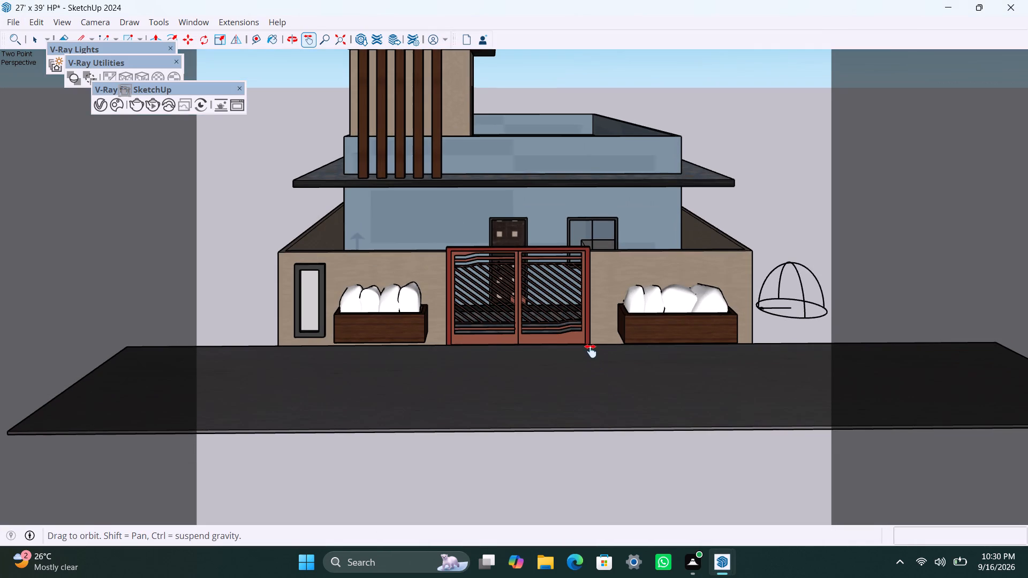
{"action": "middle_click_drag", "start_coordinate": [591, 351], "coordinate": [589, 423], "text": "shift"}
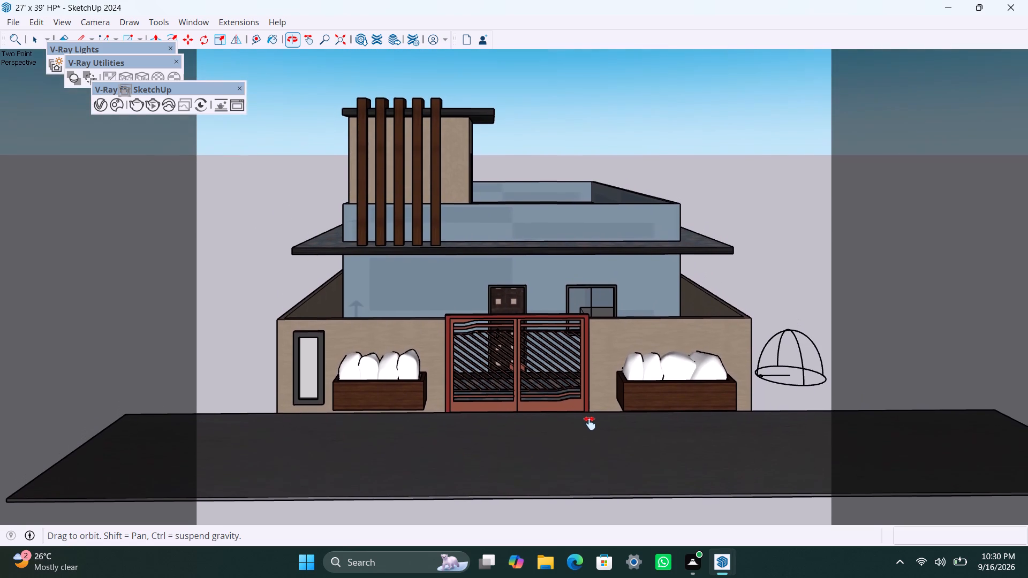
{"action": "middle_click_drag", "start_coordinate": [589, 423], "coordinate": [589, 457], "text": "shift"}
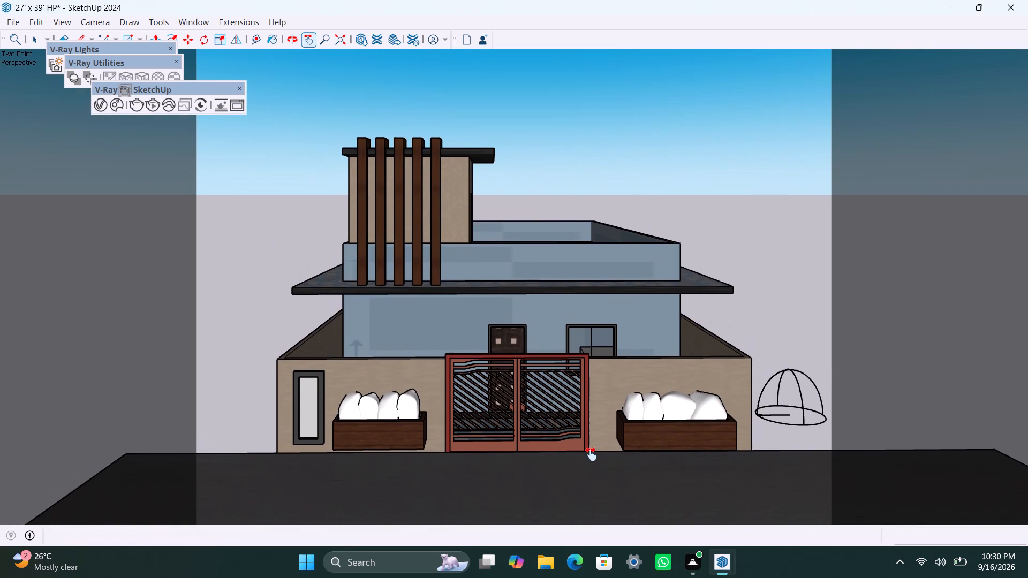
{"action": "scroll", "coordinate": [591, 454], "scroll_direction": "up", "scroll_amount": 1}
{"action": "middle_click_drag", "start_coordinate": [591, 447], "coordinate": [593, 435], "text": "shift"}
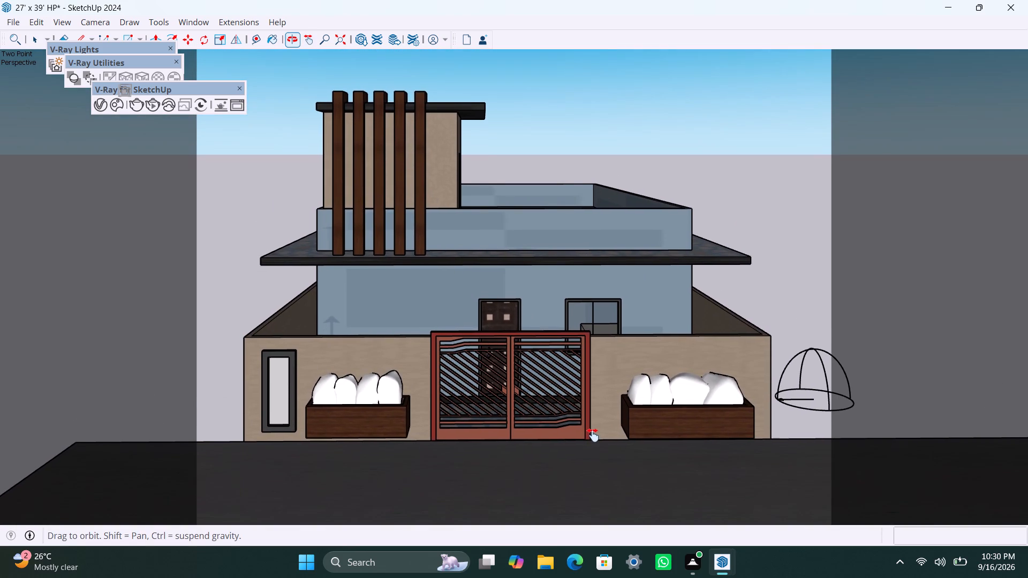
{"action": "middle_click_drag", "start_coordinate": [593, 435], "coordinate": [595, 428], "text": "shift"}
{"action": "scroll", "coordinate": [596, 423], "scroll_direction": "up", "scroll_amount": 1}
{"action": "middle_click_drag", "start_coordinate": [596, 423], "coordinate": [601, 437], "text": "shift"}
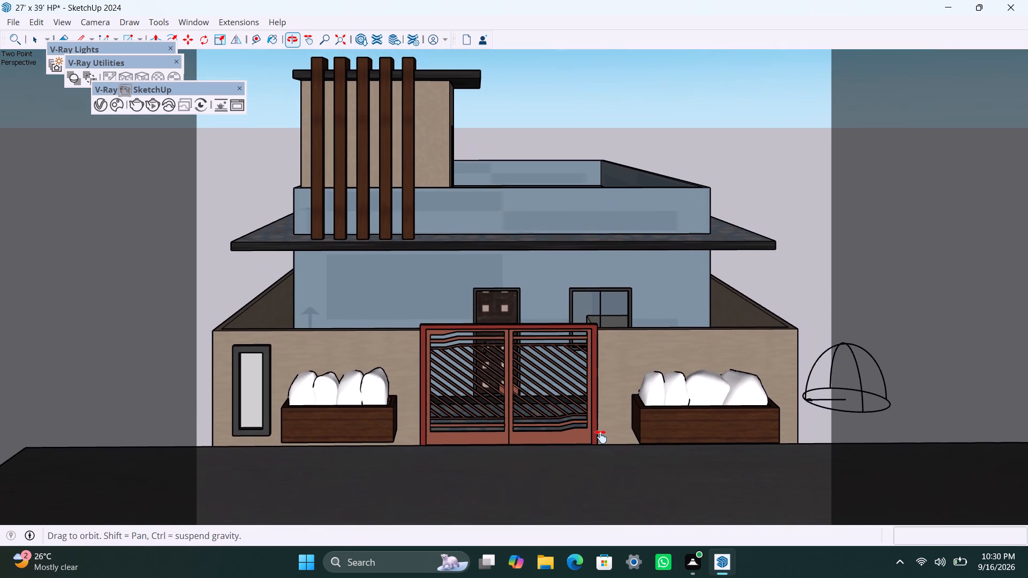
{"action": "middle_click_drag", "start_coordinate": [601, 437], "coordinate": [603, 446], "text": "shift"}
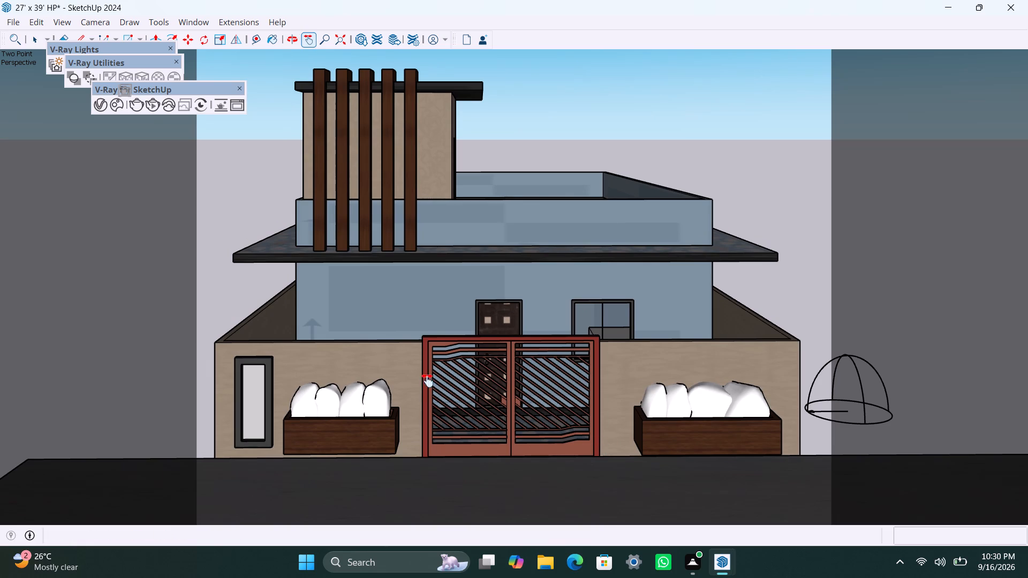
{"action": "middle_click_drag", "start_coordinate": [523, 394], "coordinate": [526, 396], "text": "shift"}
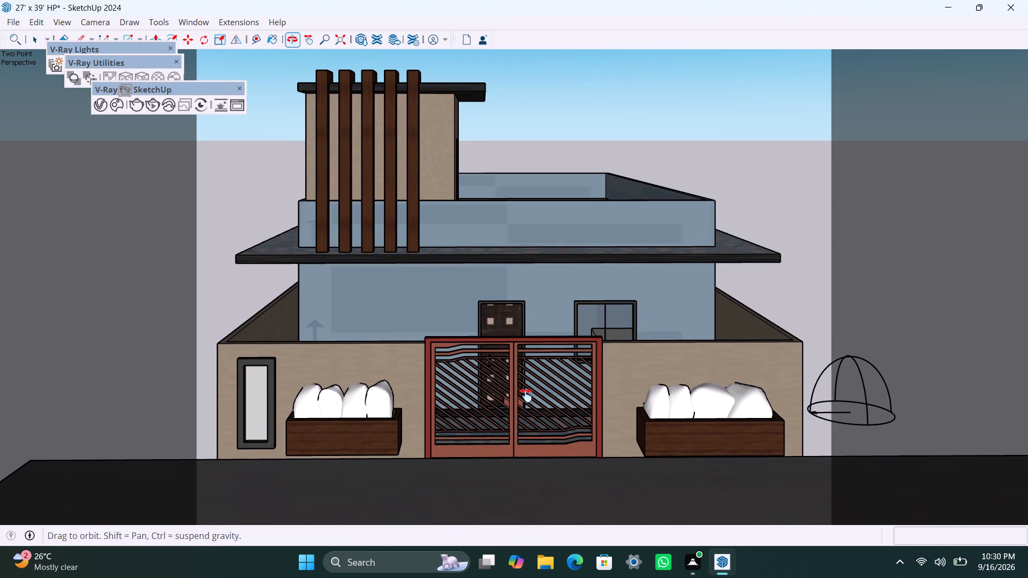
{"action": "middle_click_drag", "start_coordinate": [526, 396], "coordinate": [531, 396], "text": "shift"}
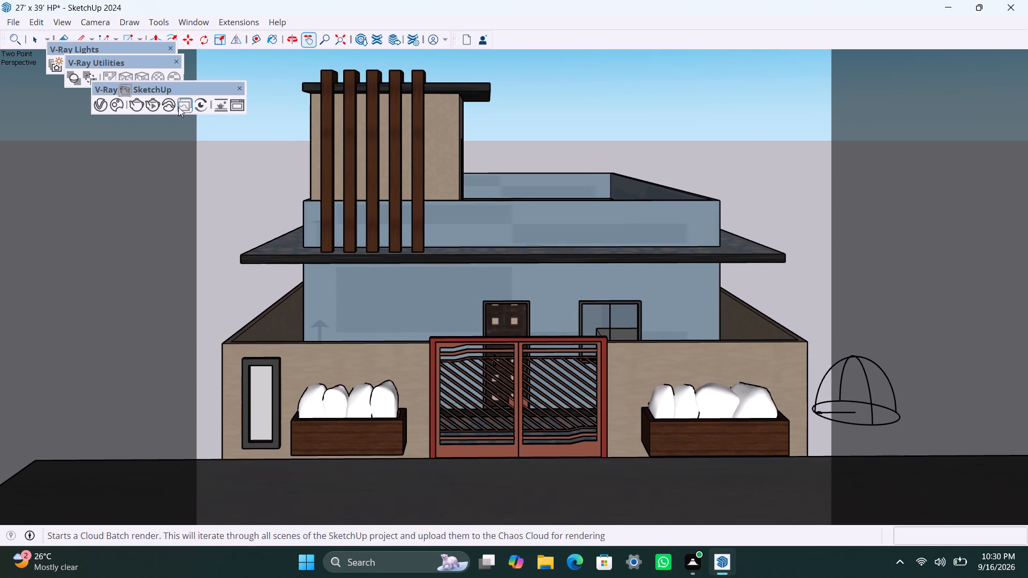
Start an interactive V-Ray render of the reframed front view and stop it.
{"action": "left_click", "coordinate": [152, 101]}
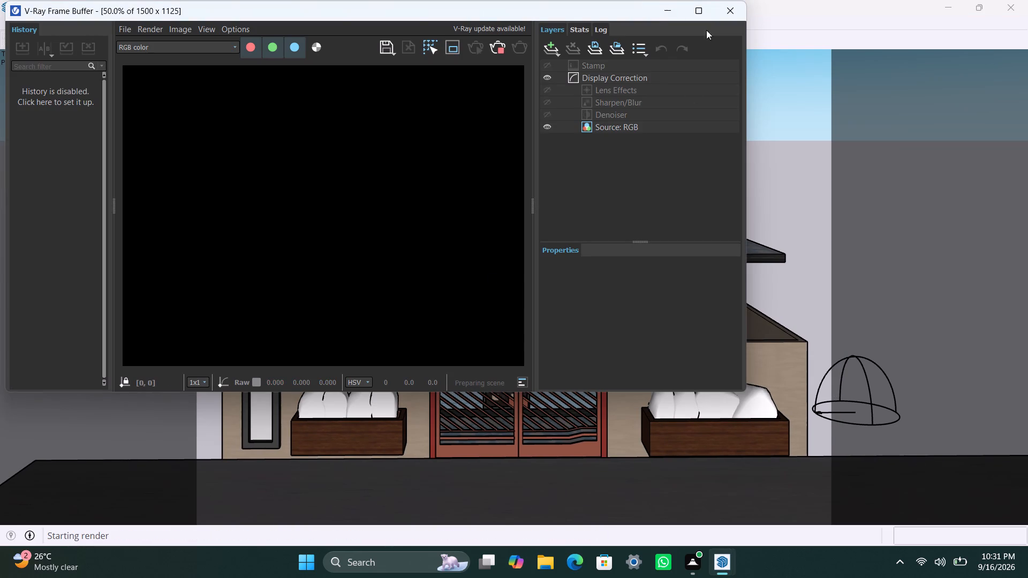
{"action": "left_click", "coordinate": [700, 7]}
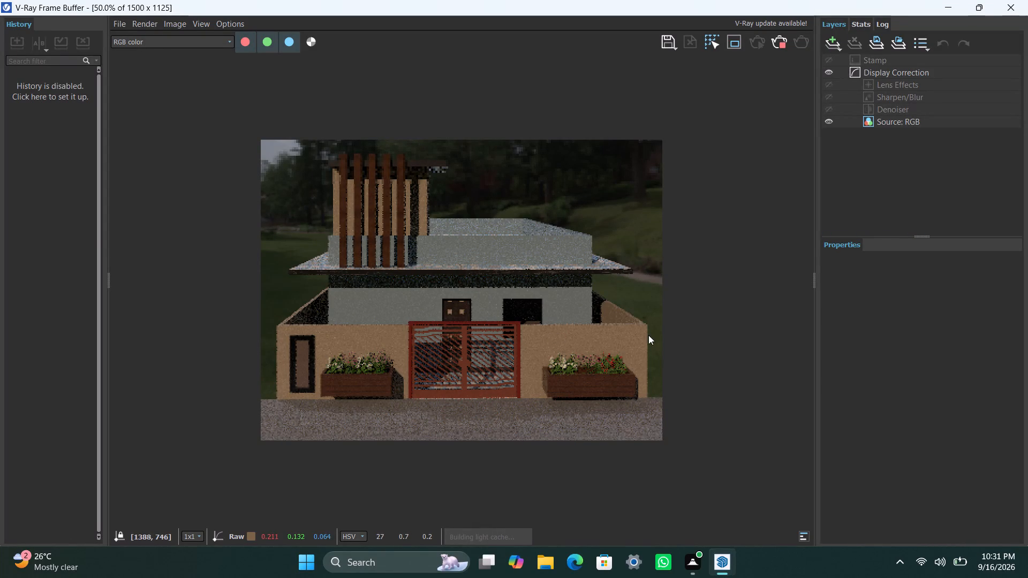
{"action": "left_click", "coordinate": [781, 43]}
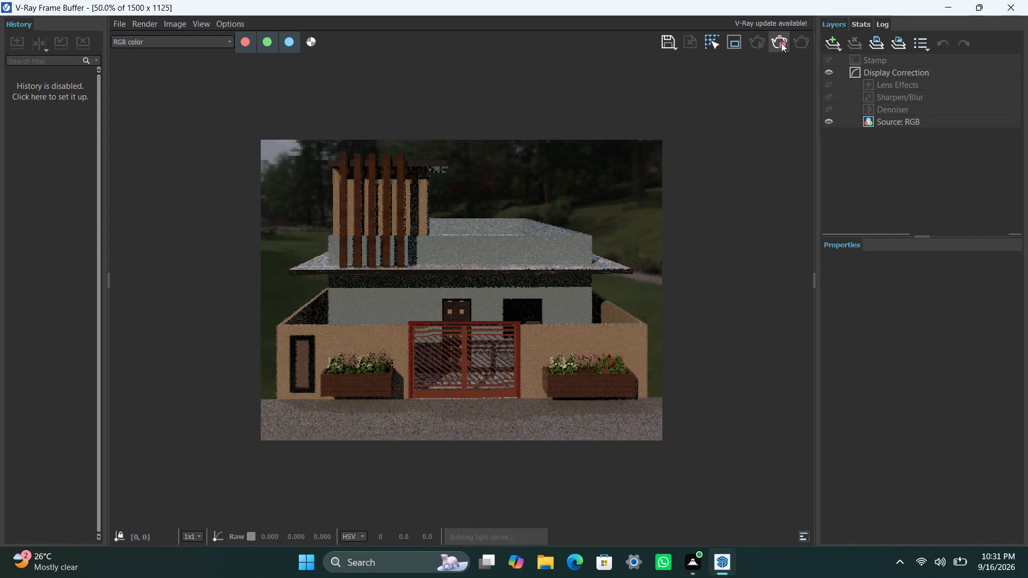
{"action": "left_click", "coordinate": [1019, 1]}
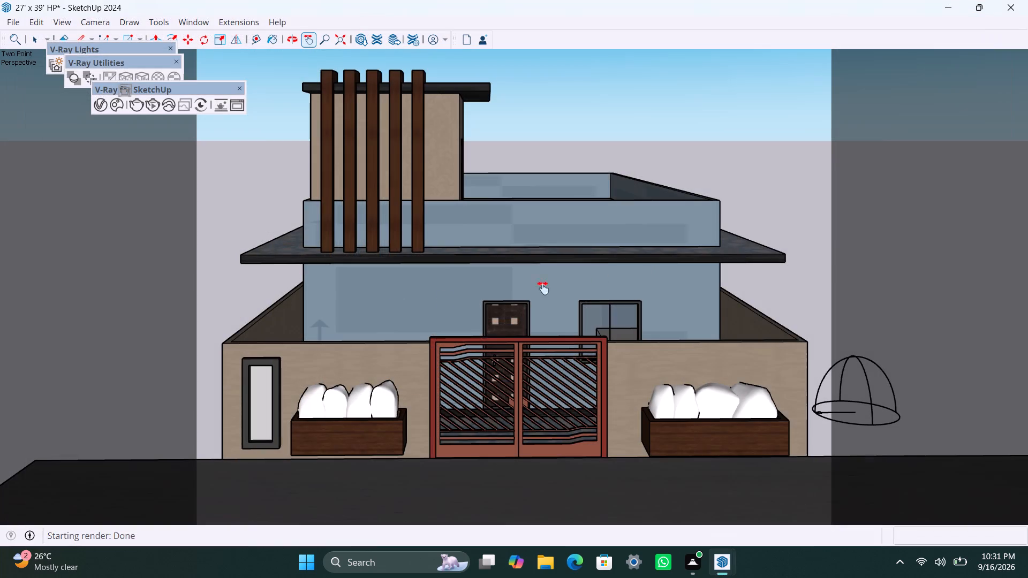
Start the non-interactive V-Ray render of the reframed front view at 1500 x 1125.
{"action": "left_click", "coordinate": [137, 105]}
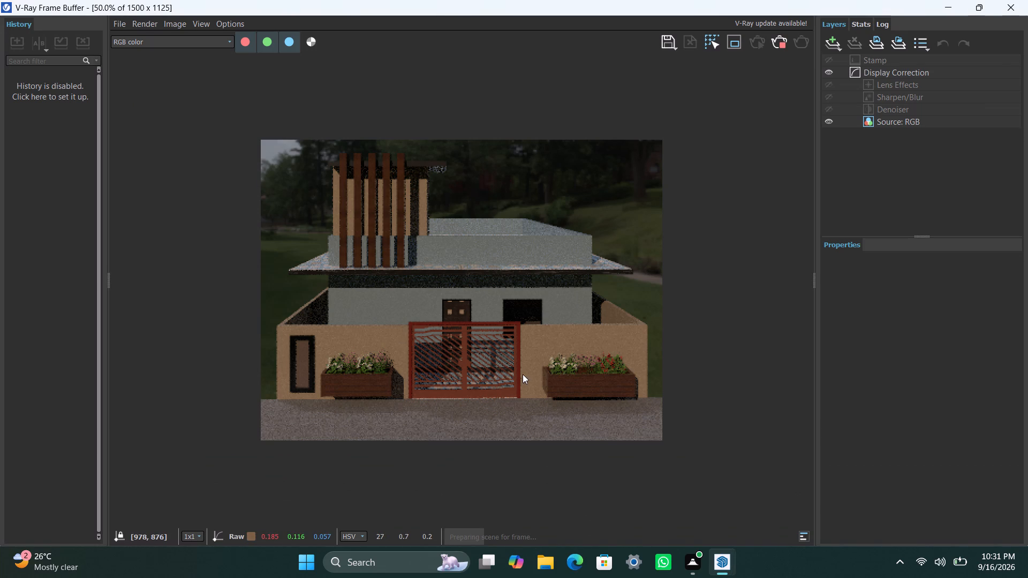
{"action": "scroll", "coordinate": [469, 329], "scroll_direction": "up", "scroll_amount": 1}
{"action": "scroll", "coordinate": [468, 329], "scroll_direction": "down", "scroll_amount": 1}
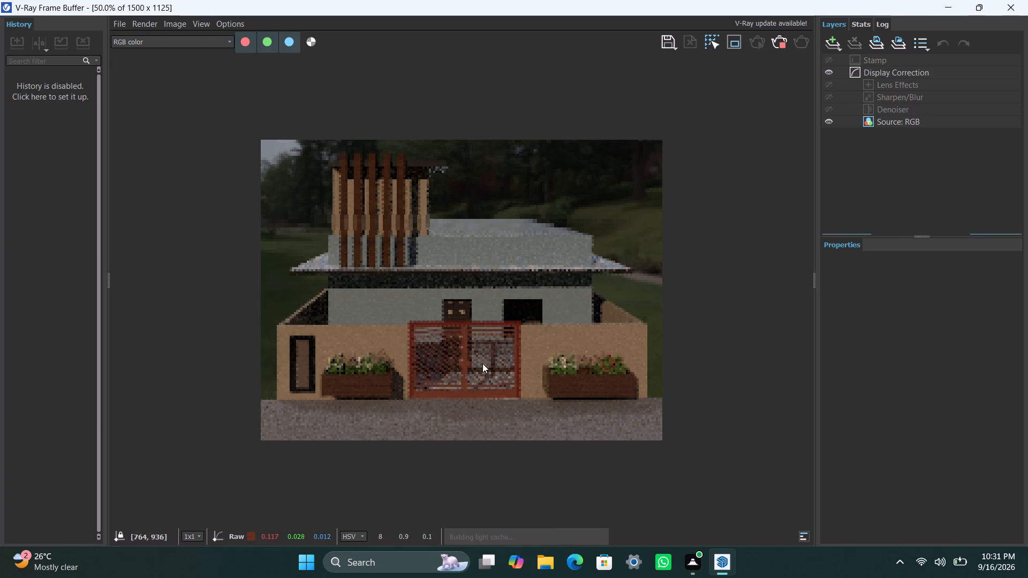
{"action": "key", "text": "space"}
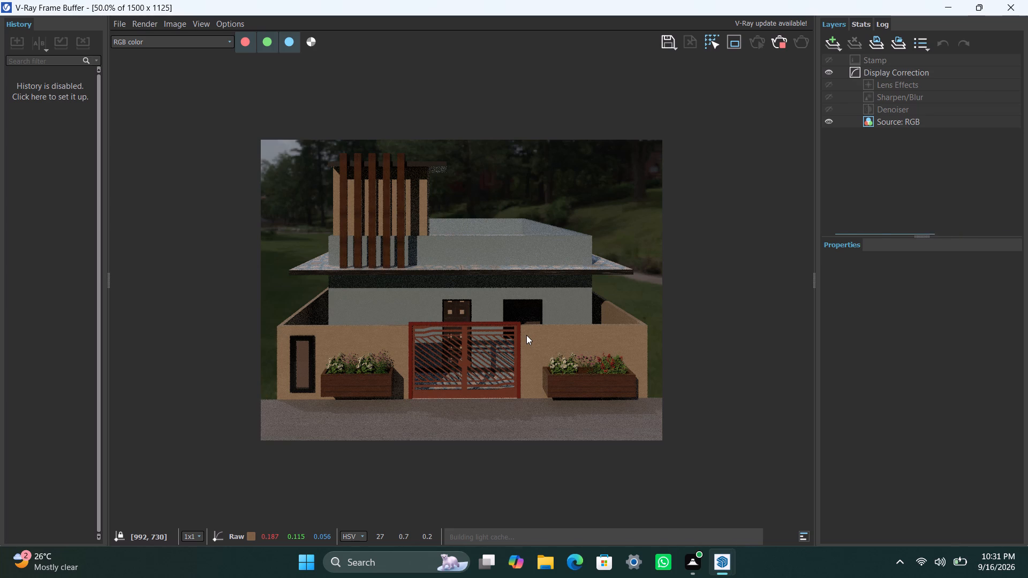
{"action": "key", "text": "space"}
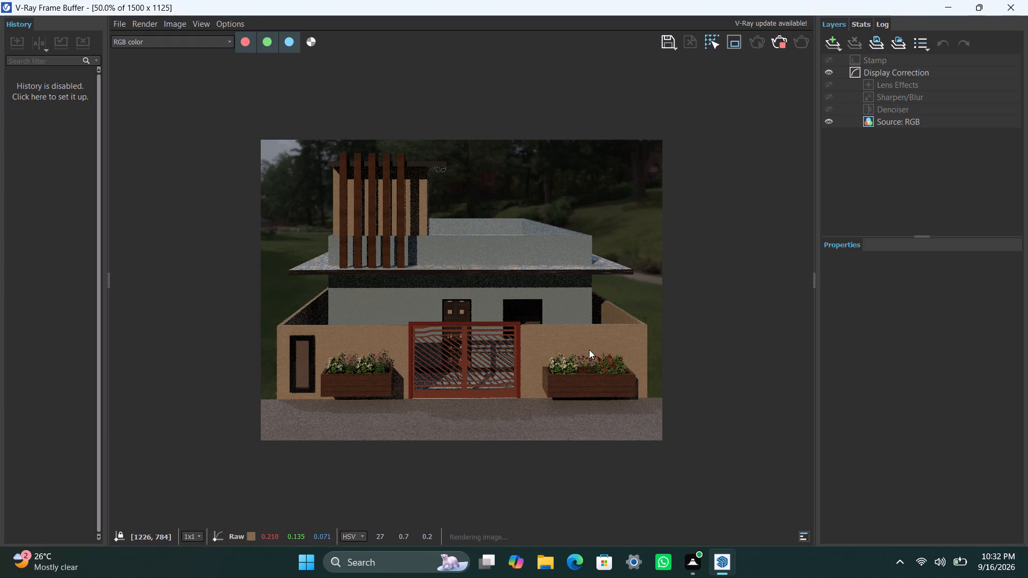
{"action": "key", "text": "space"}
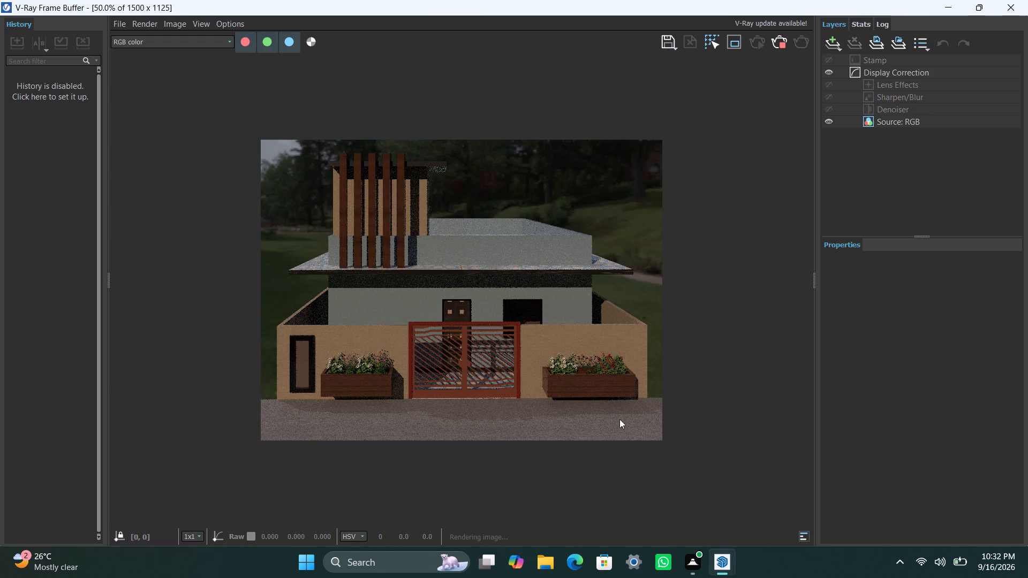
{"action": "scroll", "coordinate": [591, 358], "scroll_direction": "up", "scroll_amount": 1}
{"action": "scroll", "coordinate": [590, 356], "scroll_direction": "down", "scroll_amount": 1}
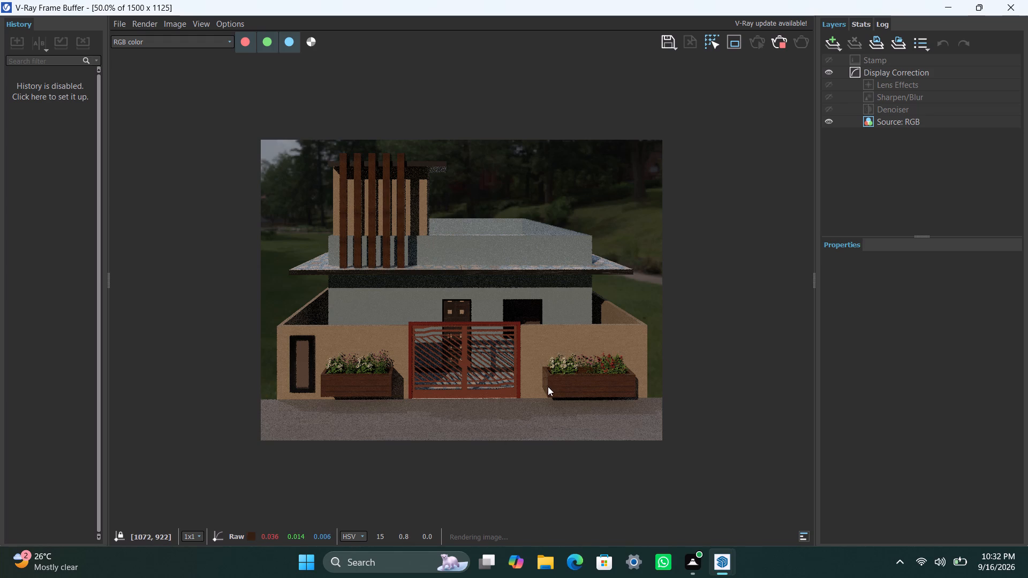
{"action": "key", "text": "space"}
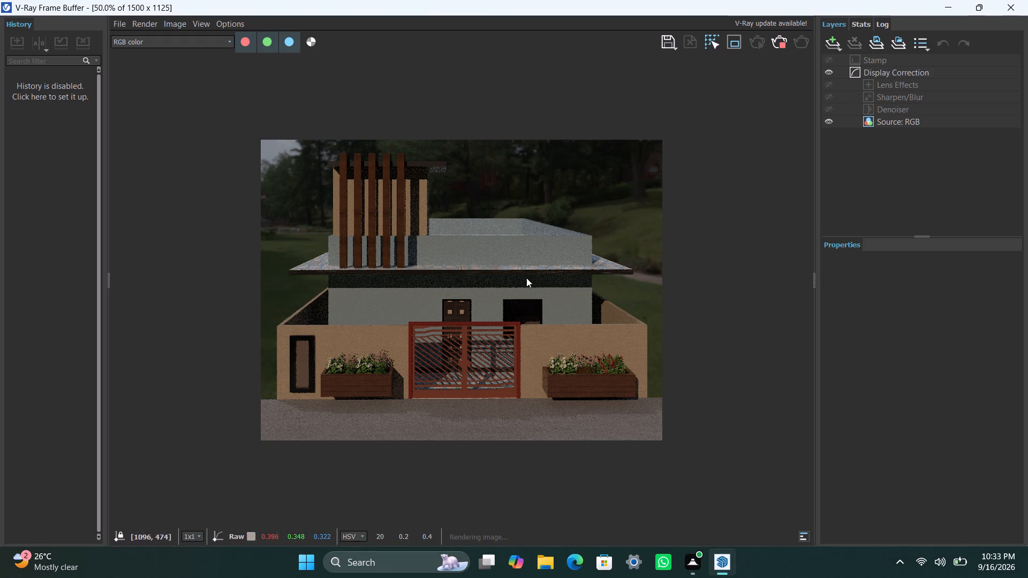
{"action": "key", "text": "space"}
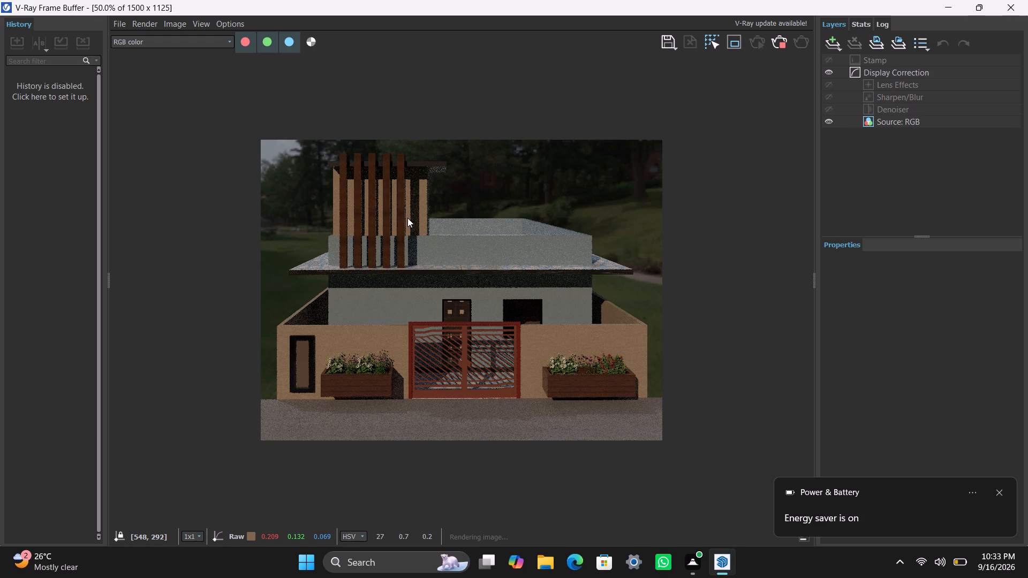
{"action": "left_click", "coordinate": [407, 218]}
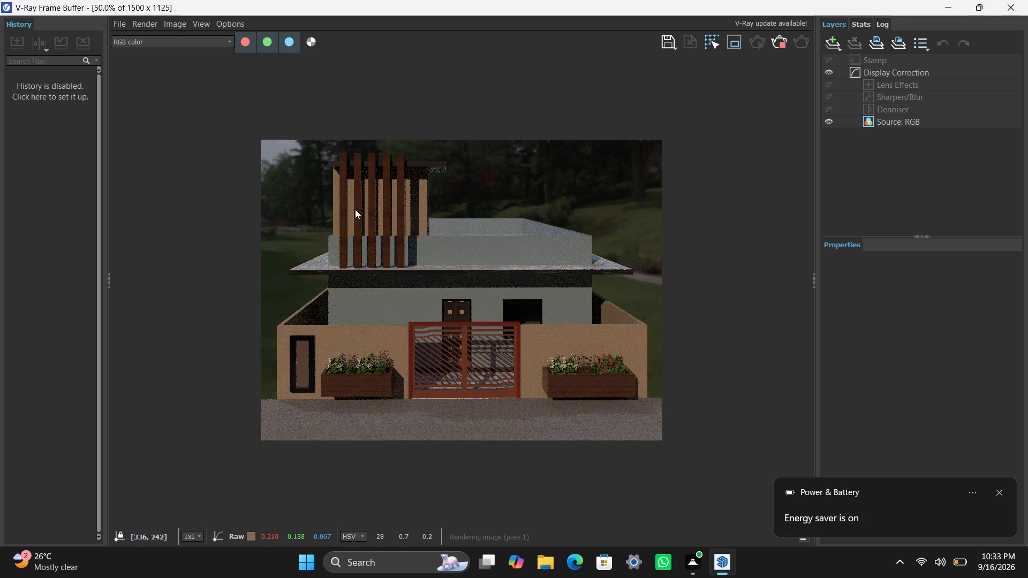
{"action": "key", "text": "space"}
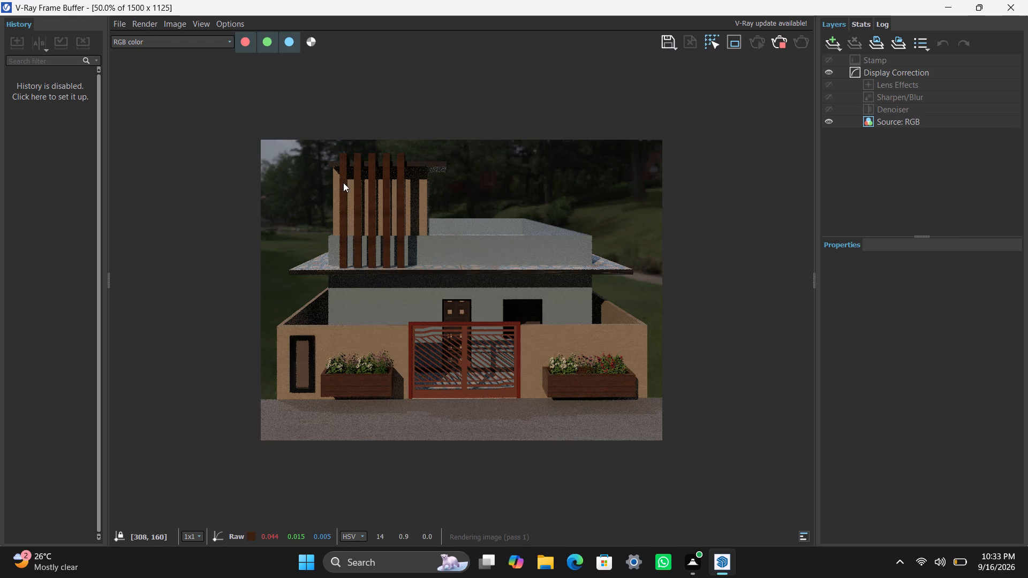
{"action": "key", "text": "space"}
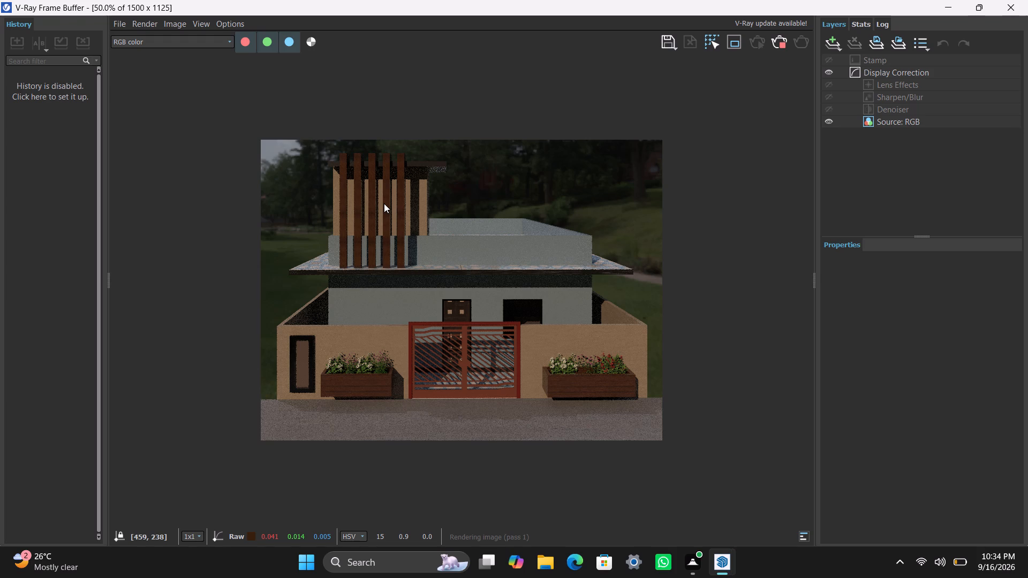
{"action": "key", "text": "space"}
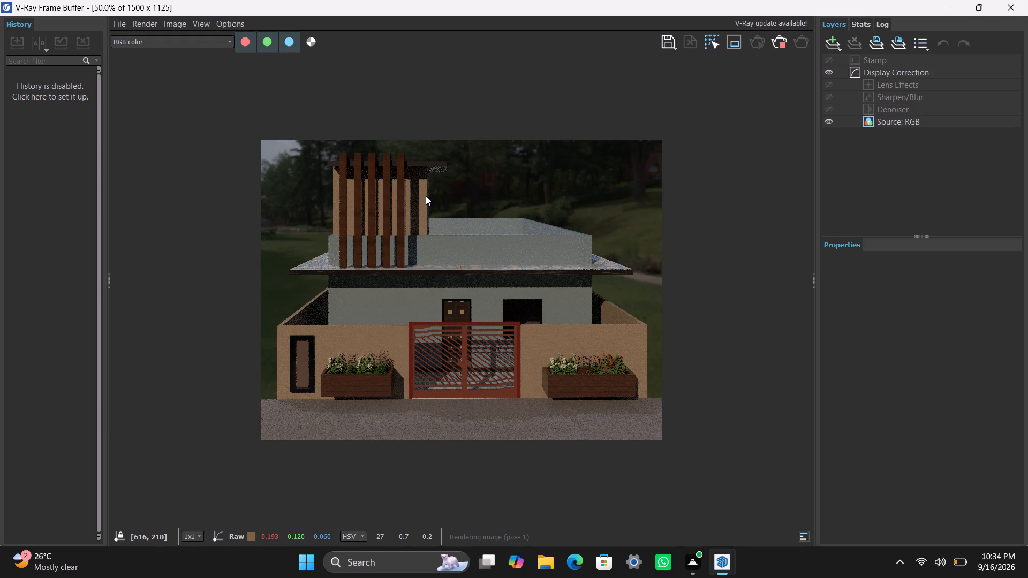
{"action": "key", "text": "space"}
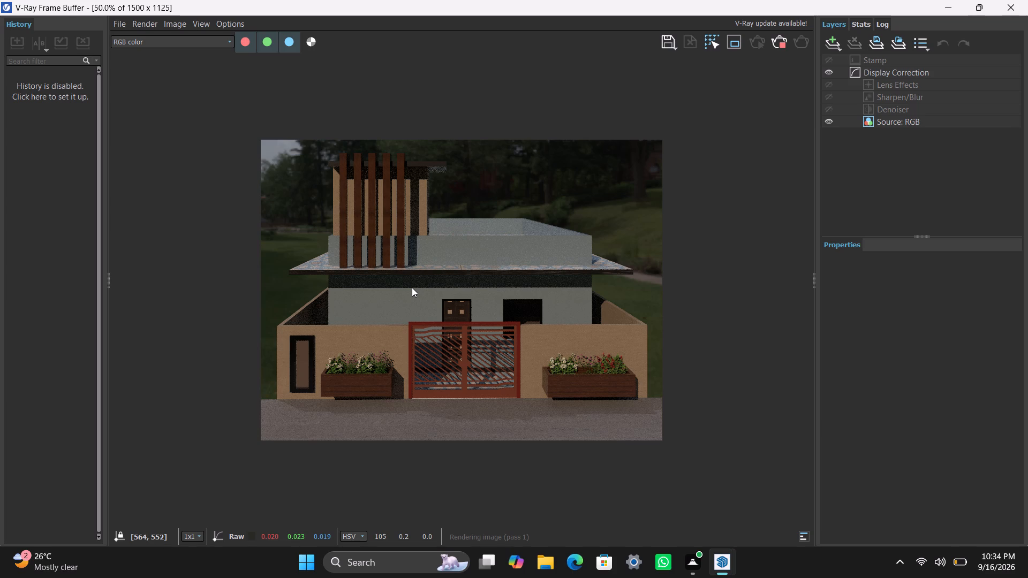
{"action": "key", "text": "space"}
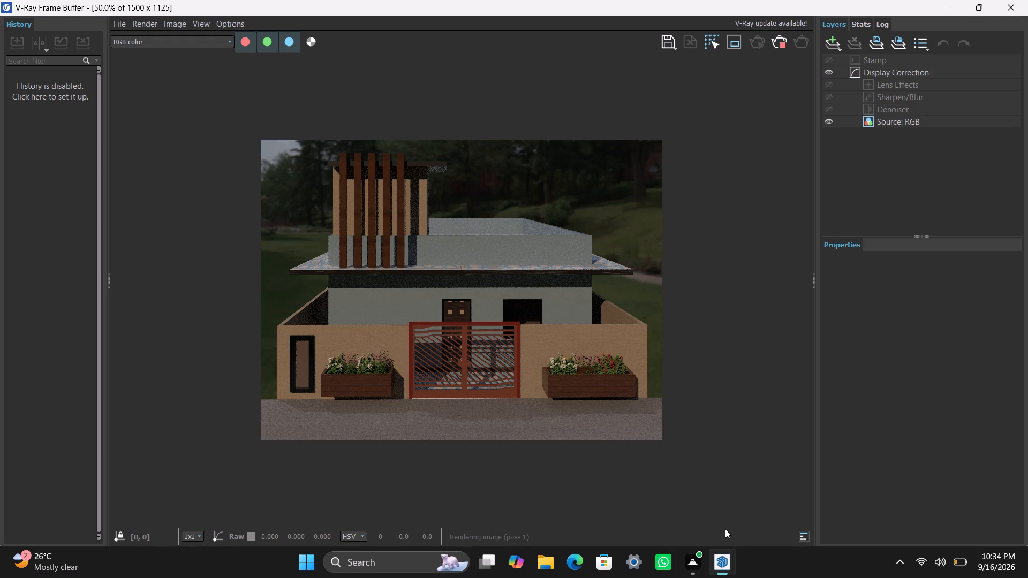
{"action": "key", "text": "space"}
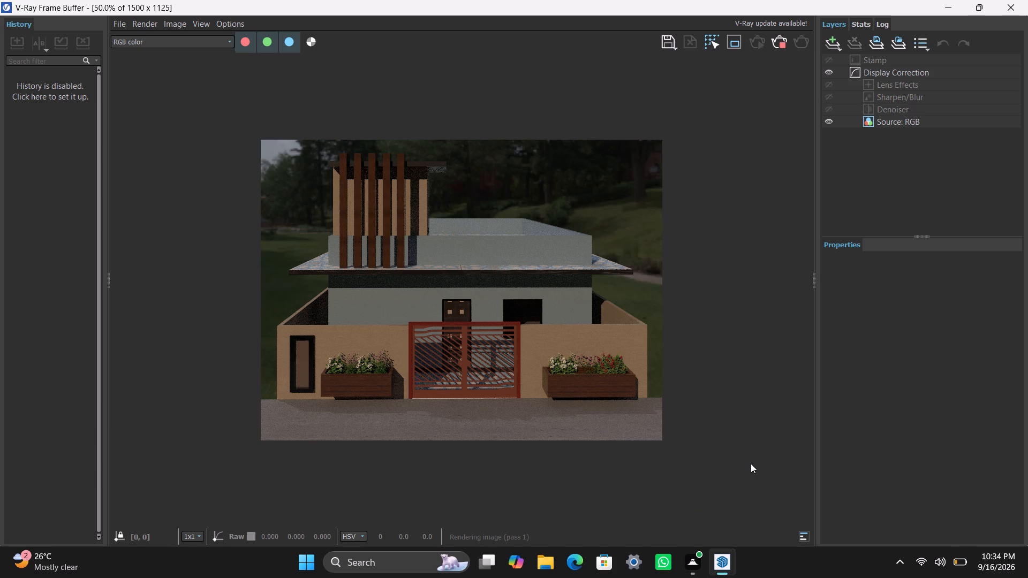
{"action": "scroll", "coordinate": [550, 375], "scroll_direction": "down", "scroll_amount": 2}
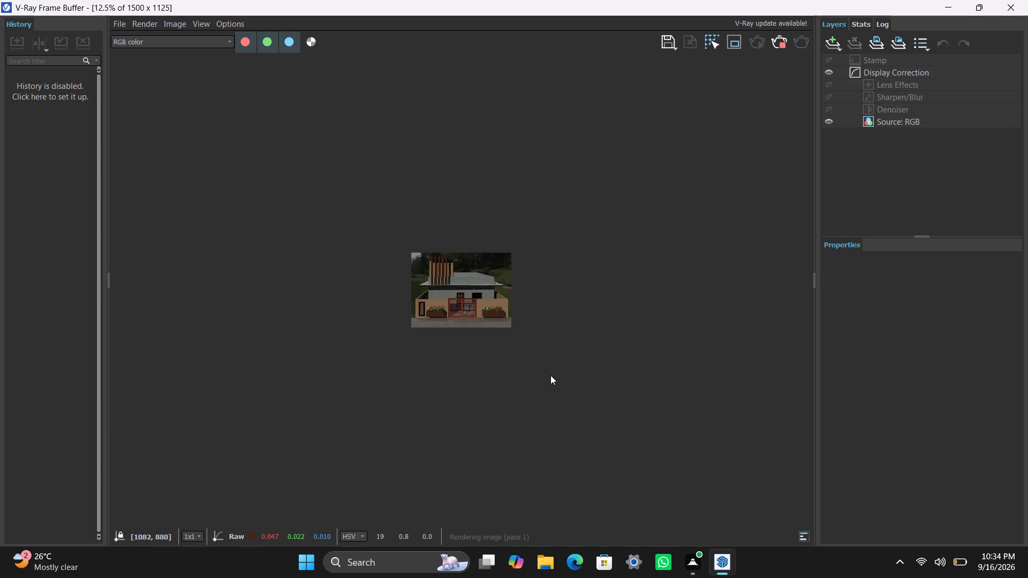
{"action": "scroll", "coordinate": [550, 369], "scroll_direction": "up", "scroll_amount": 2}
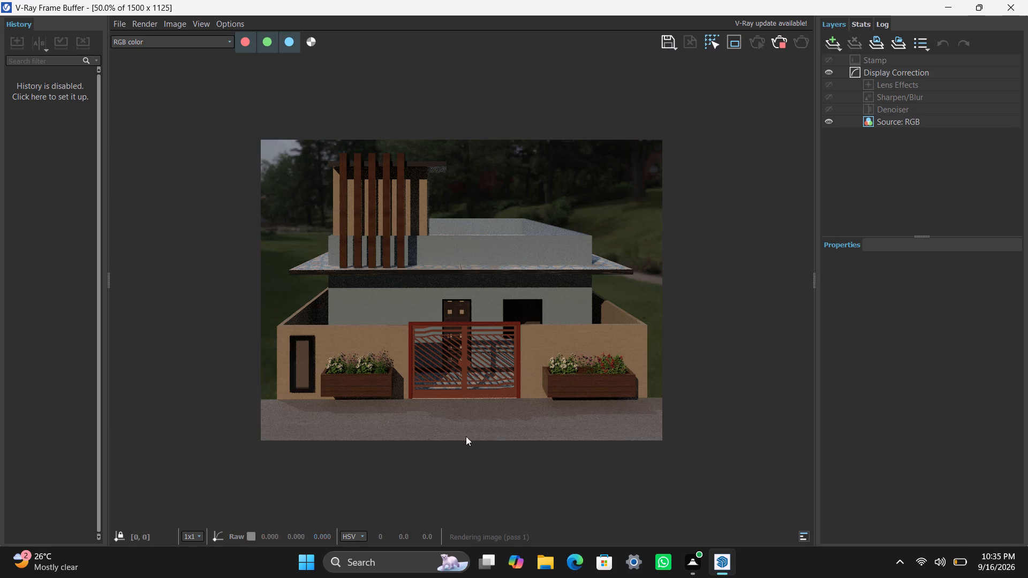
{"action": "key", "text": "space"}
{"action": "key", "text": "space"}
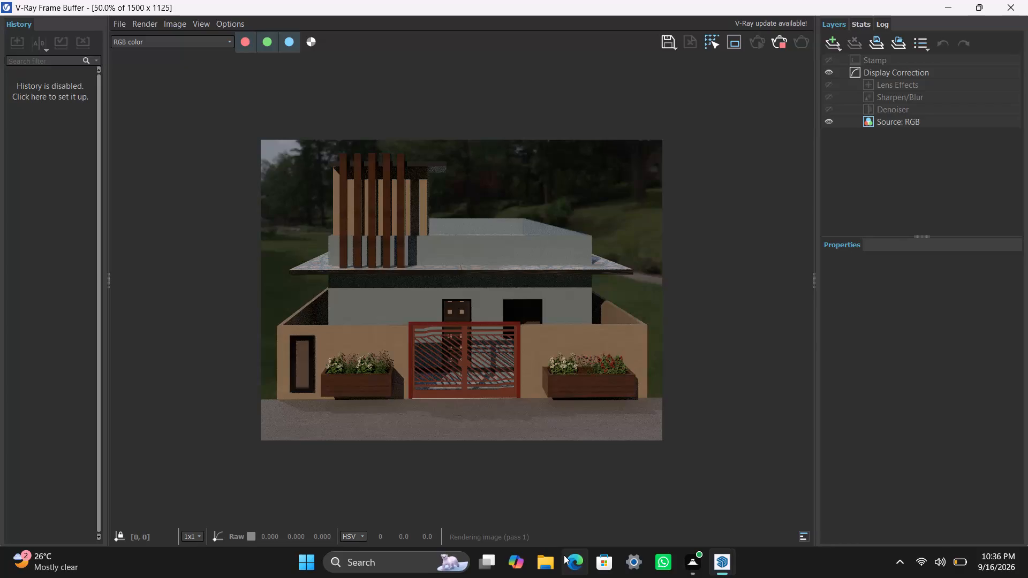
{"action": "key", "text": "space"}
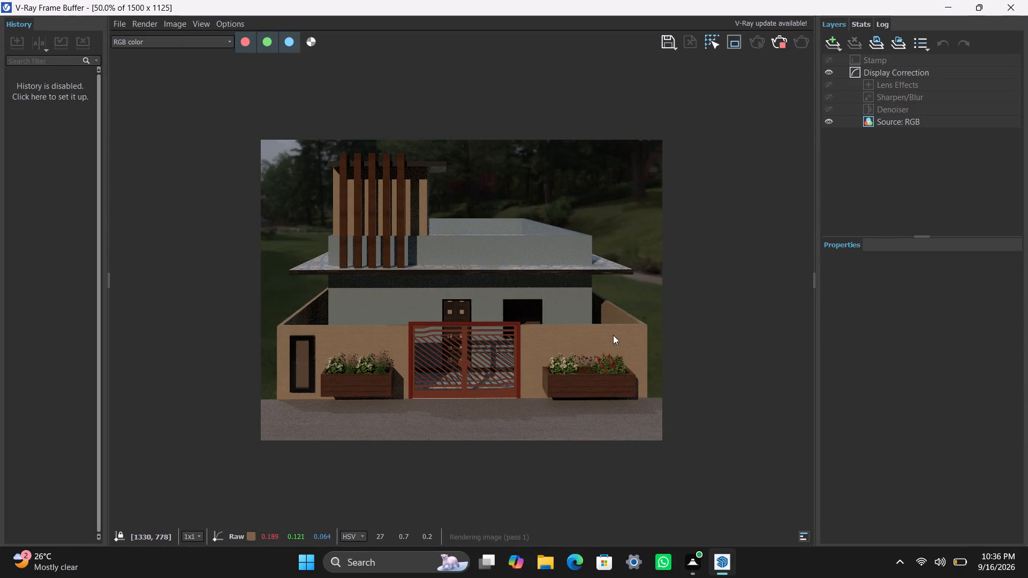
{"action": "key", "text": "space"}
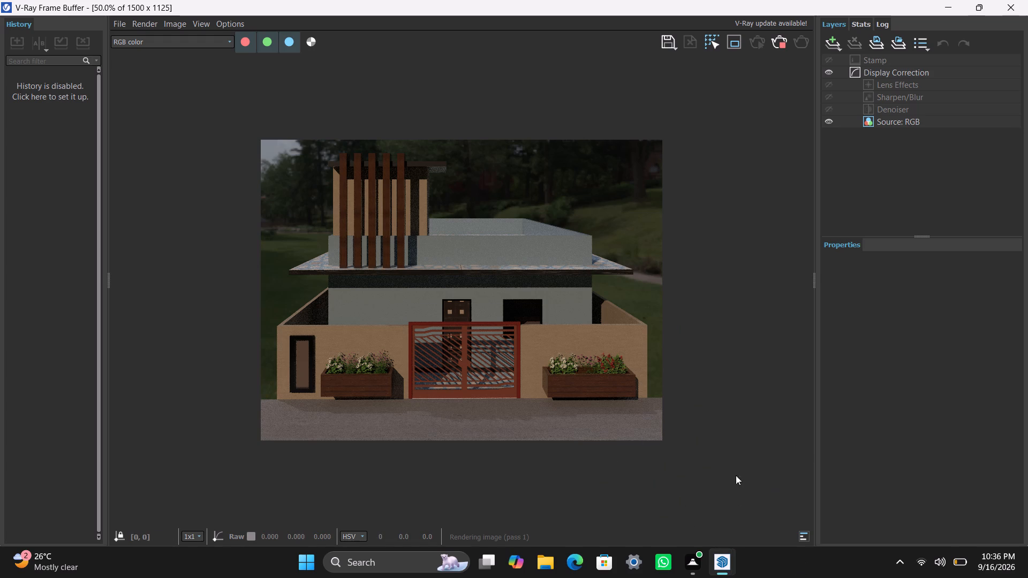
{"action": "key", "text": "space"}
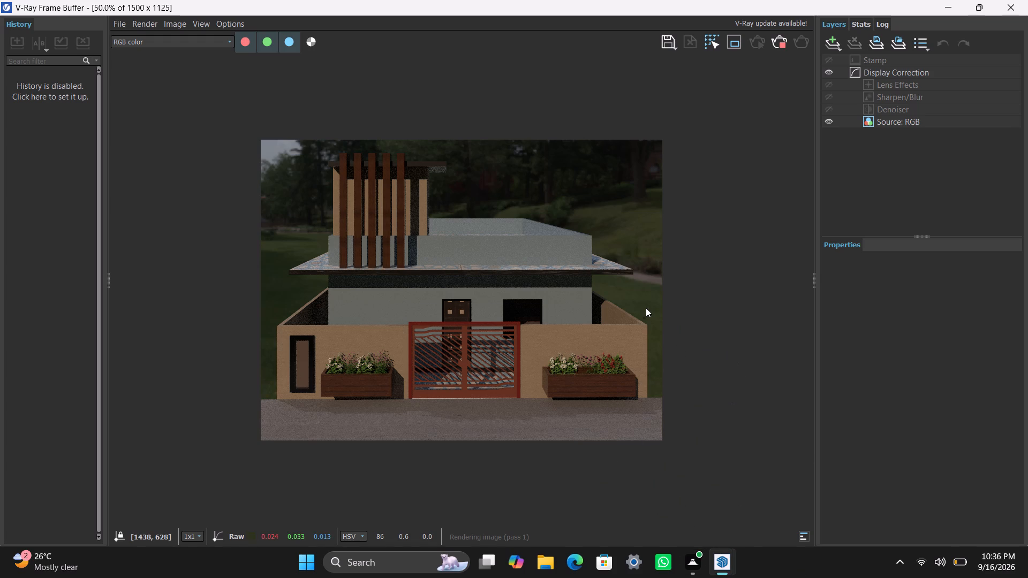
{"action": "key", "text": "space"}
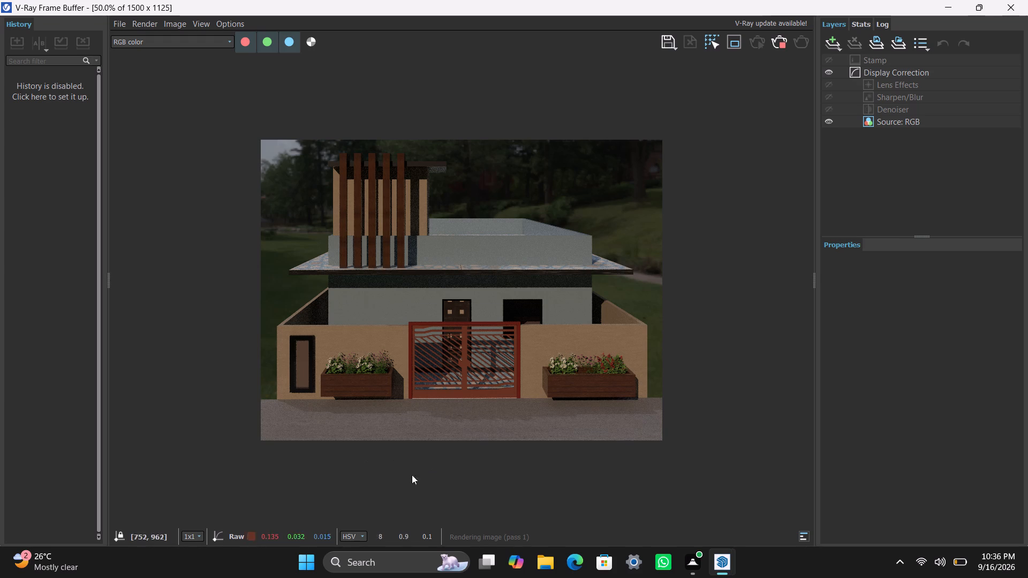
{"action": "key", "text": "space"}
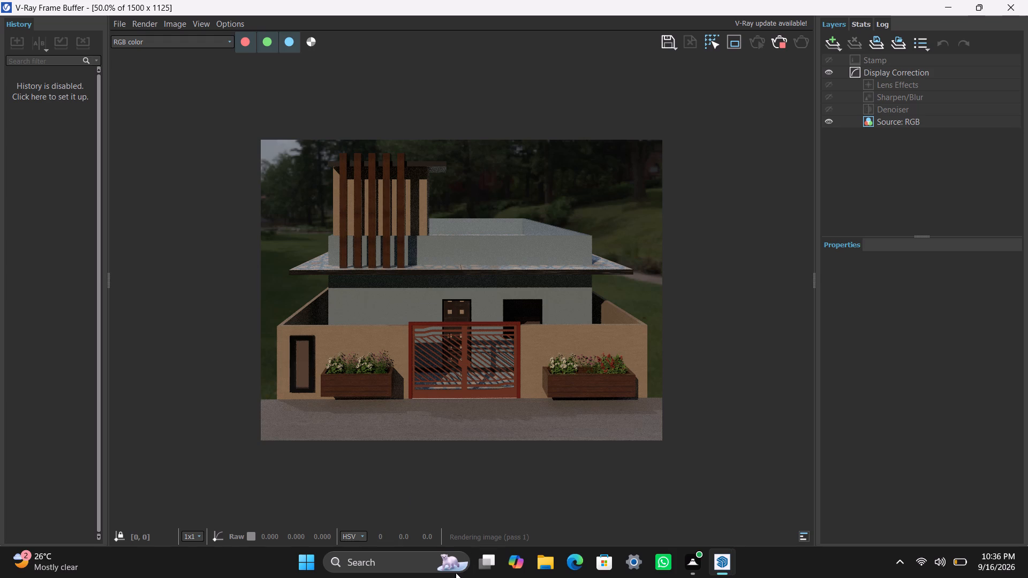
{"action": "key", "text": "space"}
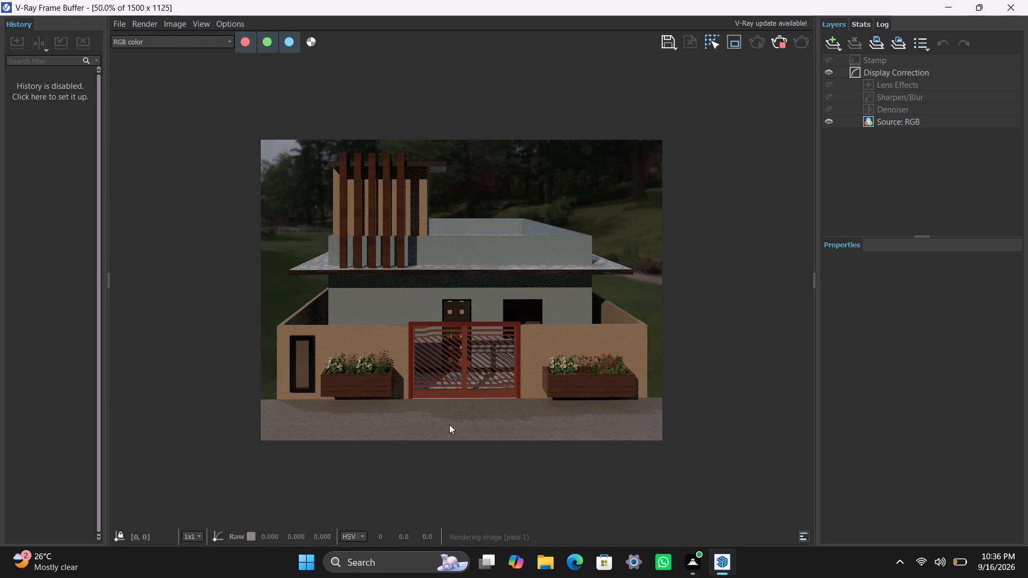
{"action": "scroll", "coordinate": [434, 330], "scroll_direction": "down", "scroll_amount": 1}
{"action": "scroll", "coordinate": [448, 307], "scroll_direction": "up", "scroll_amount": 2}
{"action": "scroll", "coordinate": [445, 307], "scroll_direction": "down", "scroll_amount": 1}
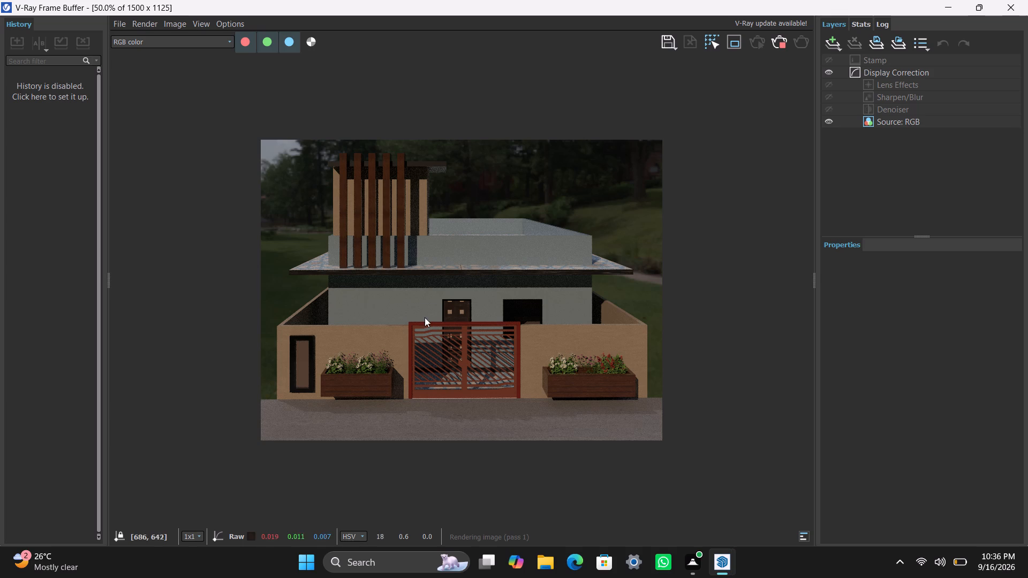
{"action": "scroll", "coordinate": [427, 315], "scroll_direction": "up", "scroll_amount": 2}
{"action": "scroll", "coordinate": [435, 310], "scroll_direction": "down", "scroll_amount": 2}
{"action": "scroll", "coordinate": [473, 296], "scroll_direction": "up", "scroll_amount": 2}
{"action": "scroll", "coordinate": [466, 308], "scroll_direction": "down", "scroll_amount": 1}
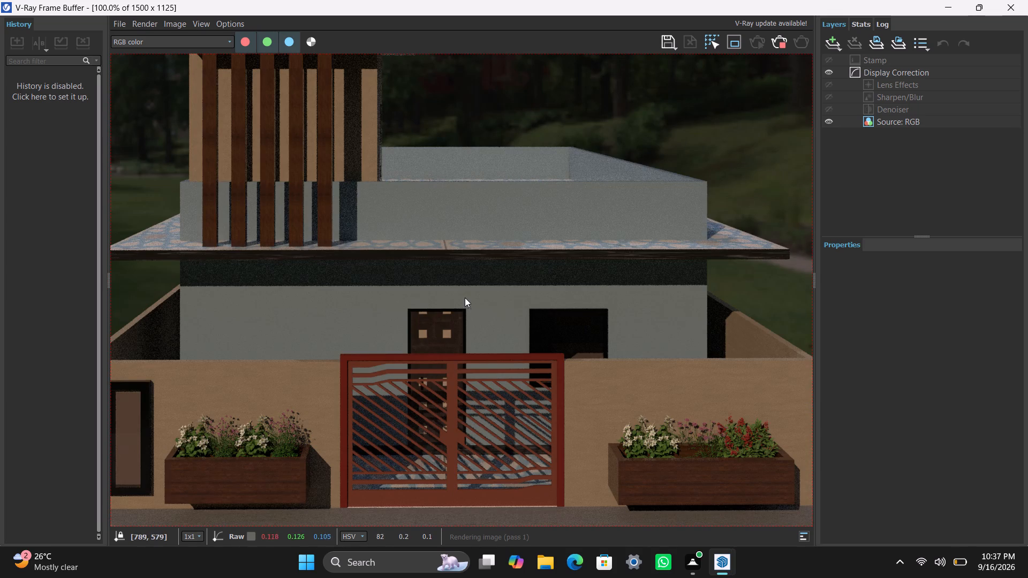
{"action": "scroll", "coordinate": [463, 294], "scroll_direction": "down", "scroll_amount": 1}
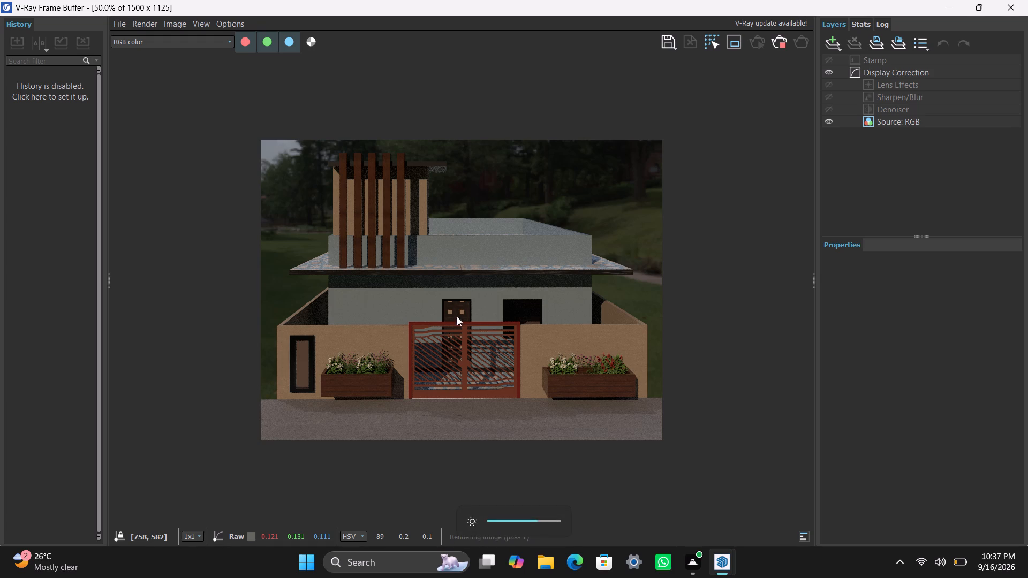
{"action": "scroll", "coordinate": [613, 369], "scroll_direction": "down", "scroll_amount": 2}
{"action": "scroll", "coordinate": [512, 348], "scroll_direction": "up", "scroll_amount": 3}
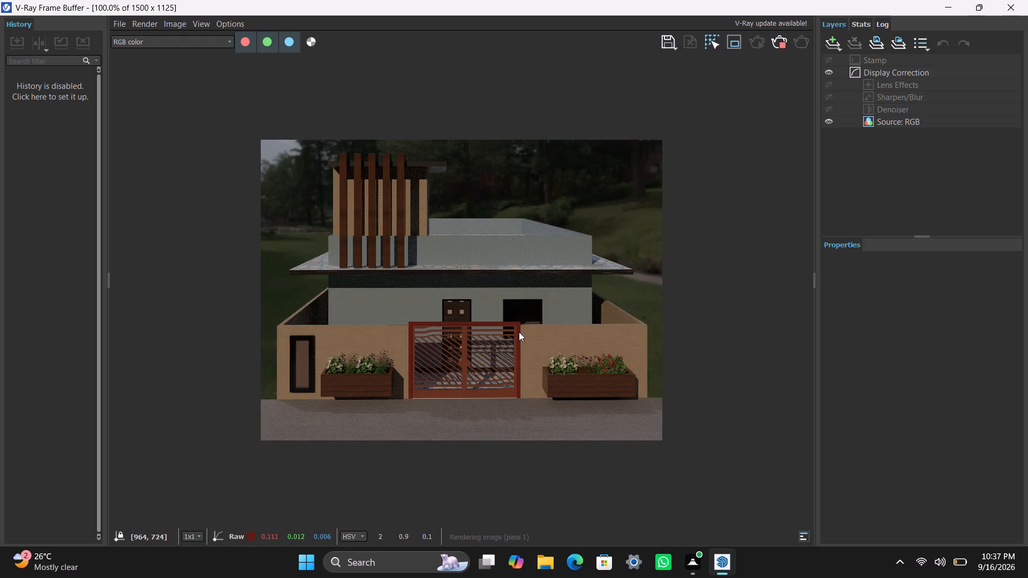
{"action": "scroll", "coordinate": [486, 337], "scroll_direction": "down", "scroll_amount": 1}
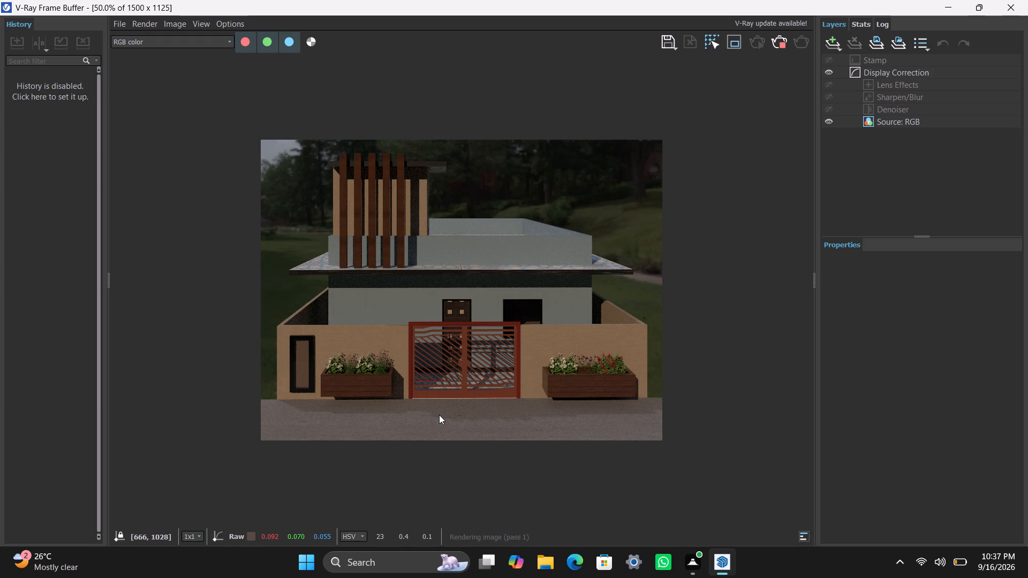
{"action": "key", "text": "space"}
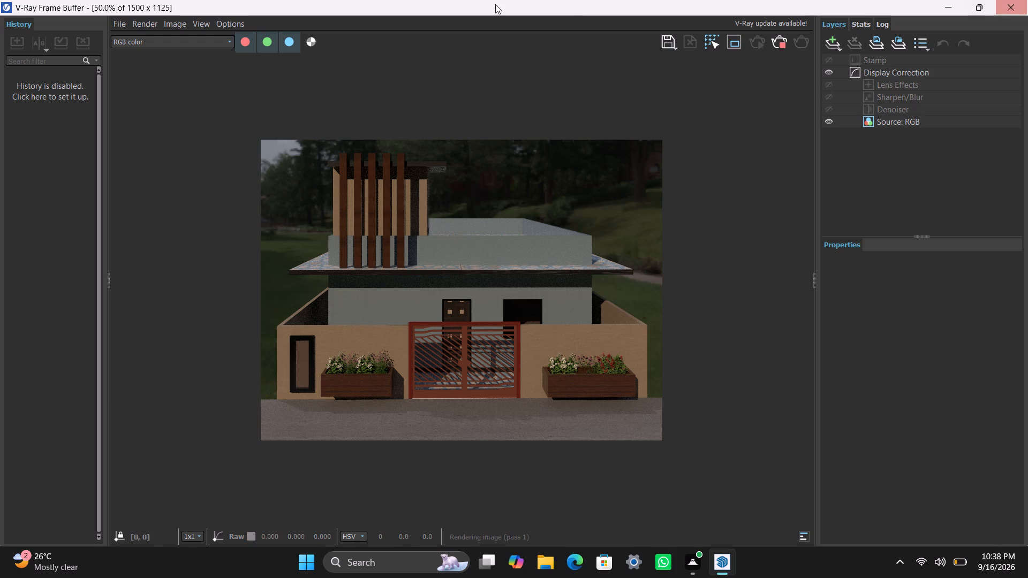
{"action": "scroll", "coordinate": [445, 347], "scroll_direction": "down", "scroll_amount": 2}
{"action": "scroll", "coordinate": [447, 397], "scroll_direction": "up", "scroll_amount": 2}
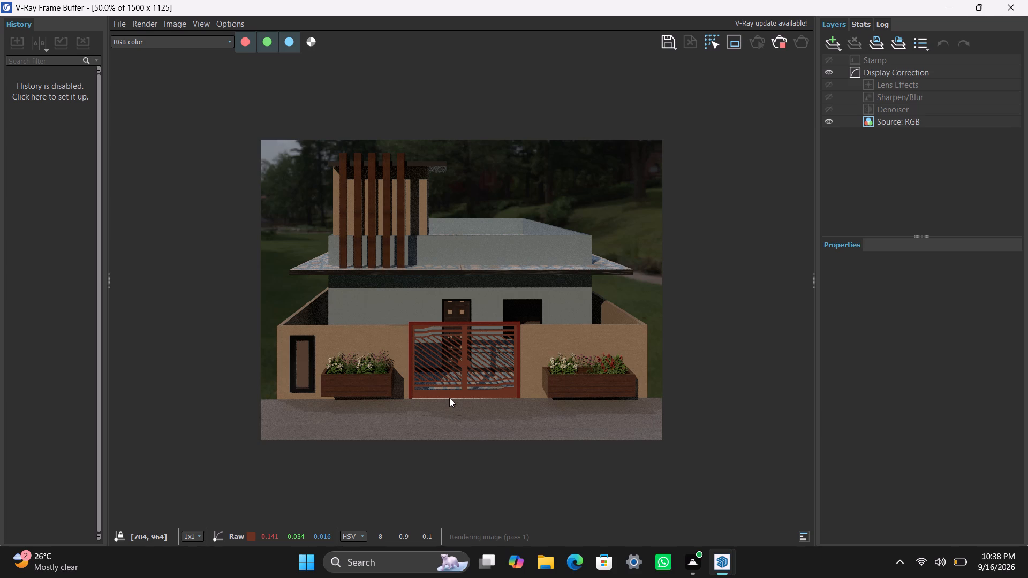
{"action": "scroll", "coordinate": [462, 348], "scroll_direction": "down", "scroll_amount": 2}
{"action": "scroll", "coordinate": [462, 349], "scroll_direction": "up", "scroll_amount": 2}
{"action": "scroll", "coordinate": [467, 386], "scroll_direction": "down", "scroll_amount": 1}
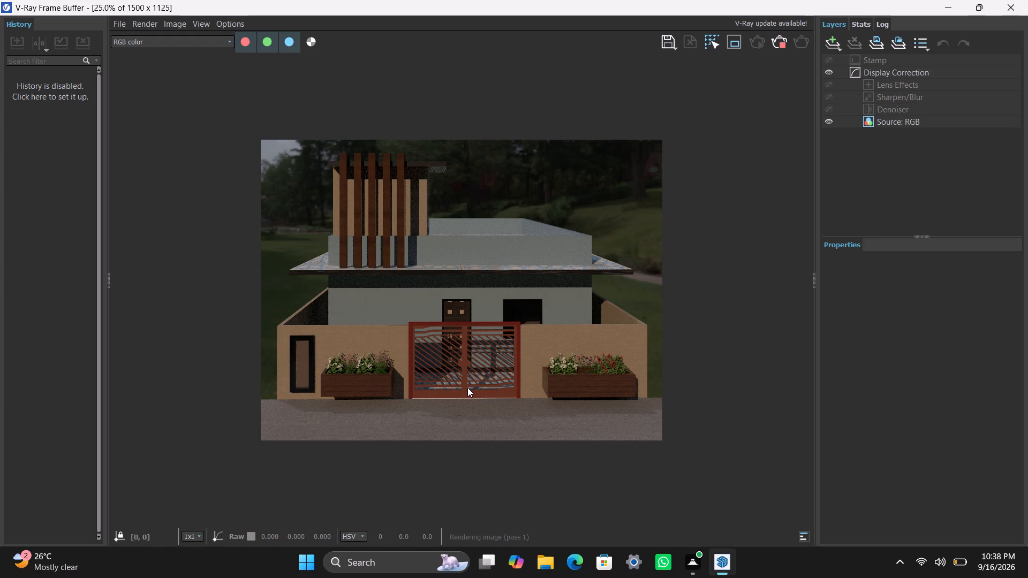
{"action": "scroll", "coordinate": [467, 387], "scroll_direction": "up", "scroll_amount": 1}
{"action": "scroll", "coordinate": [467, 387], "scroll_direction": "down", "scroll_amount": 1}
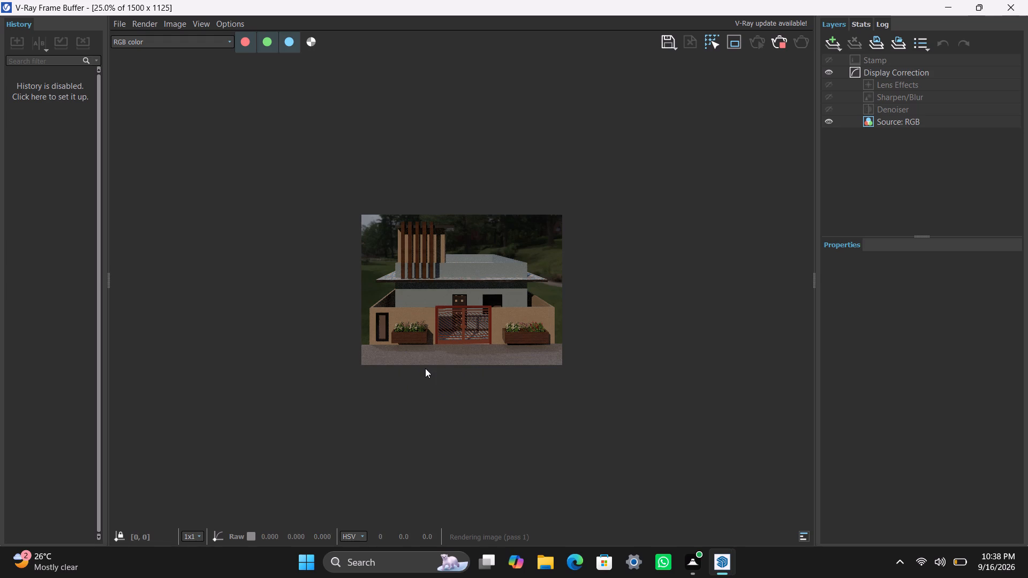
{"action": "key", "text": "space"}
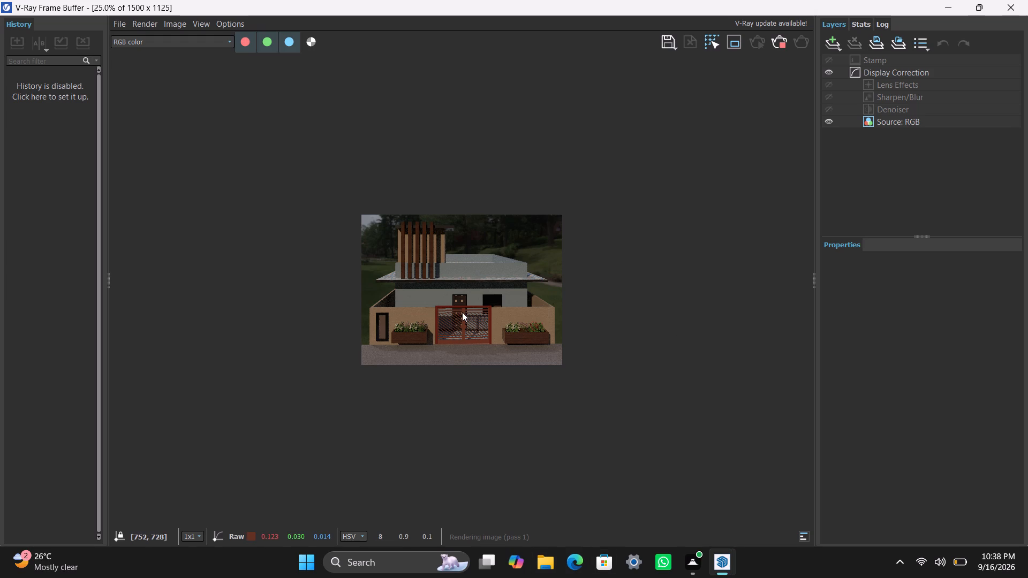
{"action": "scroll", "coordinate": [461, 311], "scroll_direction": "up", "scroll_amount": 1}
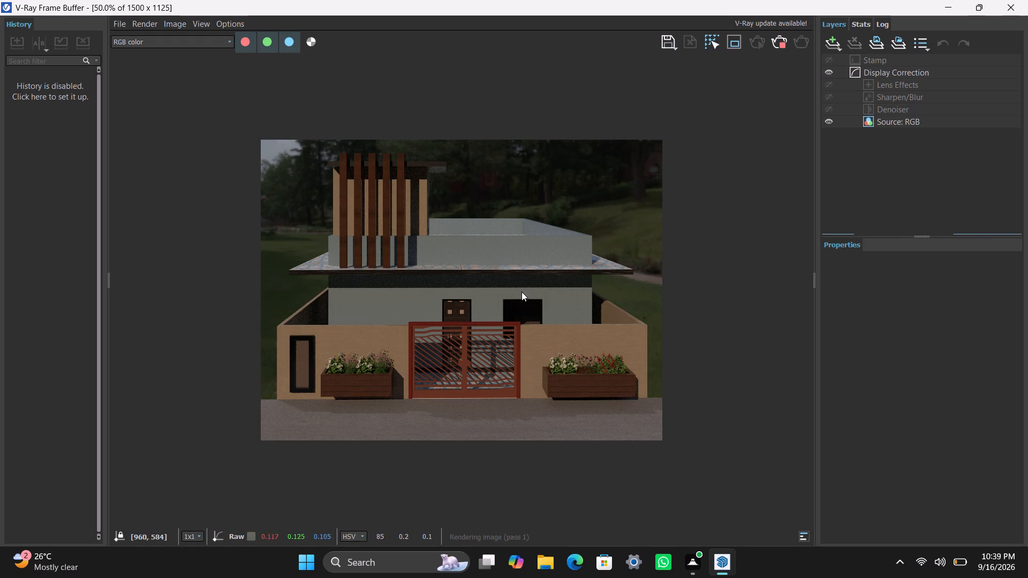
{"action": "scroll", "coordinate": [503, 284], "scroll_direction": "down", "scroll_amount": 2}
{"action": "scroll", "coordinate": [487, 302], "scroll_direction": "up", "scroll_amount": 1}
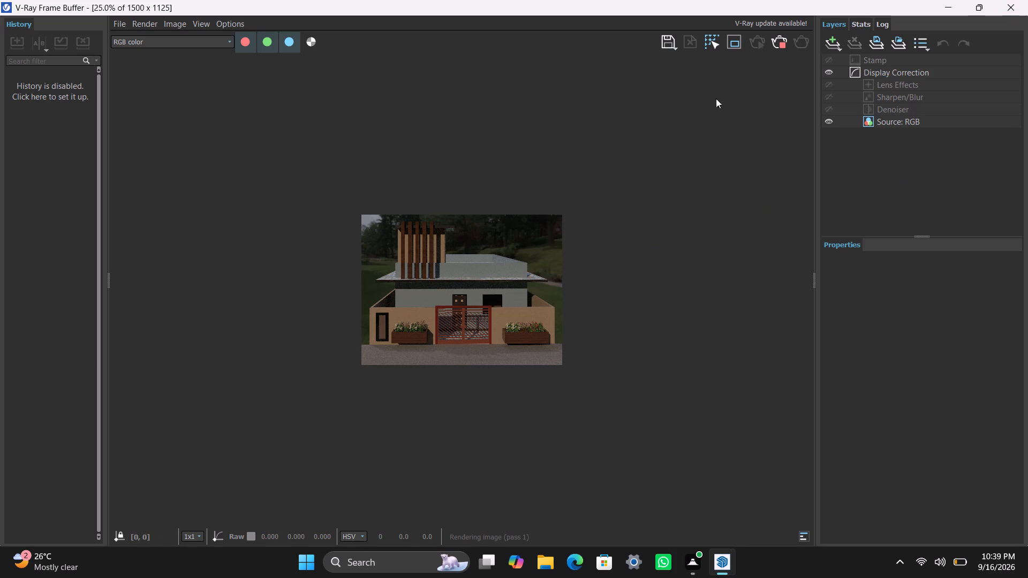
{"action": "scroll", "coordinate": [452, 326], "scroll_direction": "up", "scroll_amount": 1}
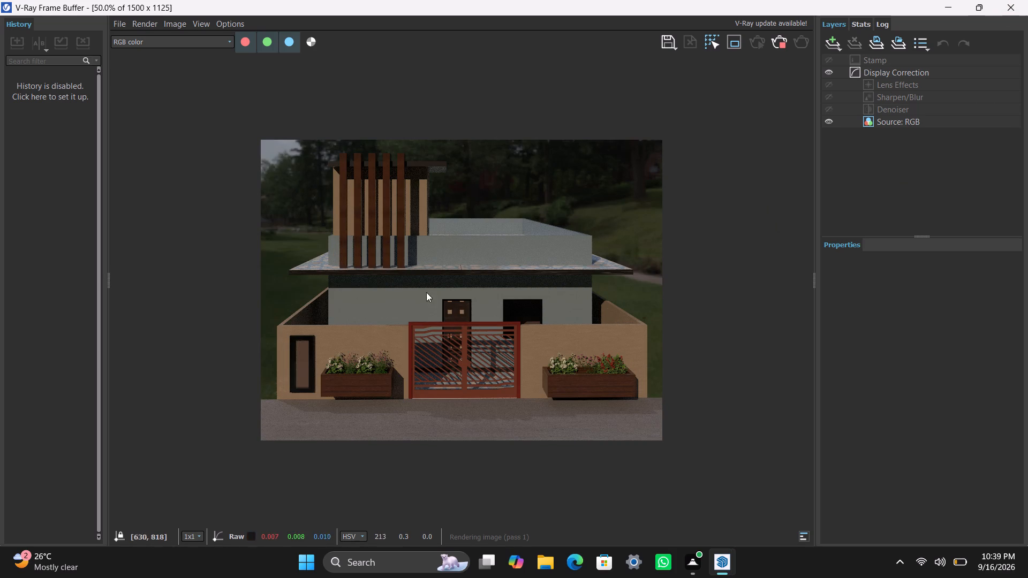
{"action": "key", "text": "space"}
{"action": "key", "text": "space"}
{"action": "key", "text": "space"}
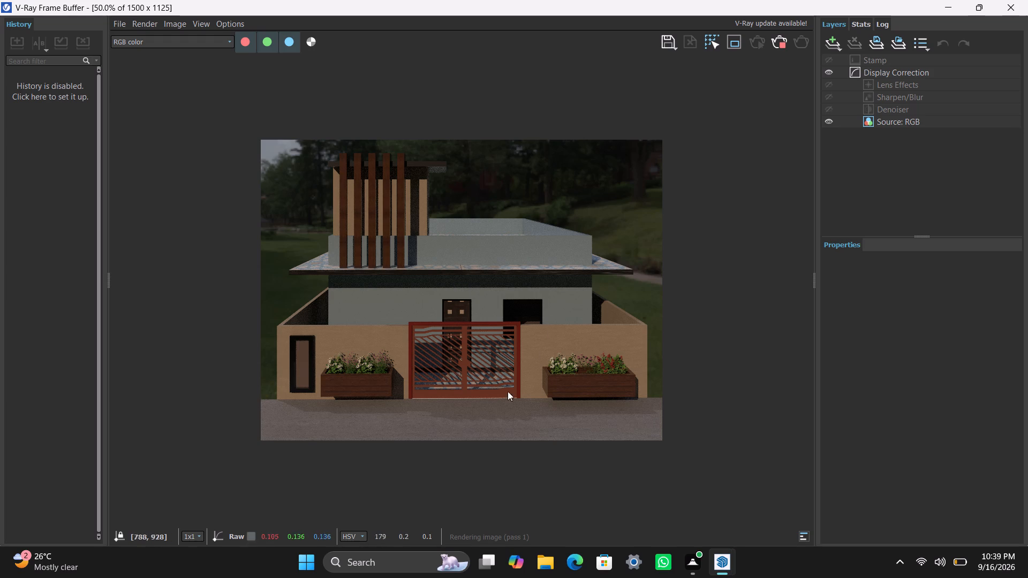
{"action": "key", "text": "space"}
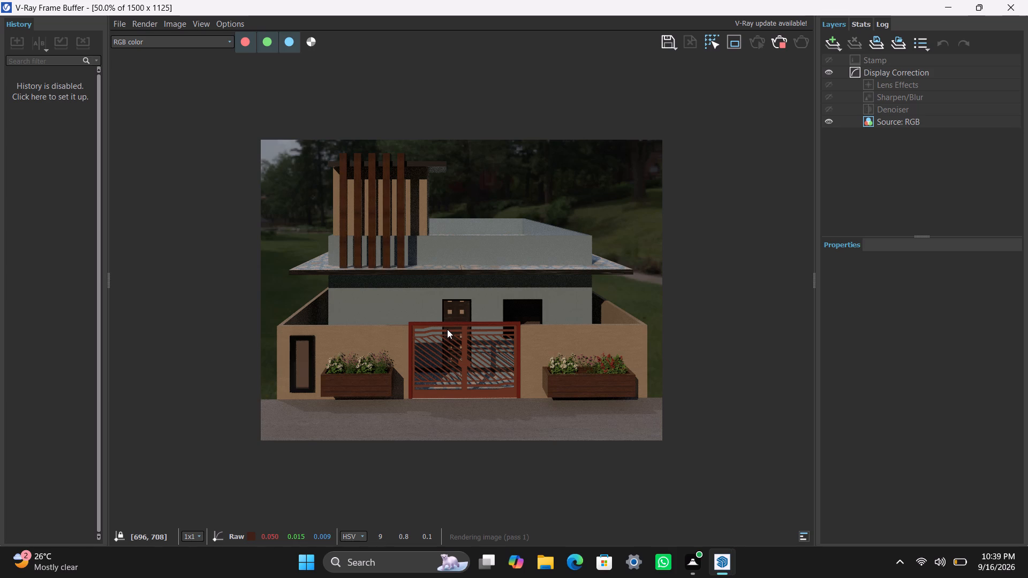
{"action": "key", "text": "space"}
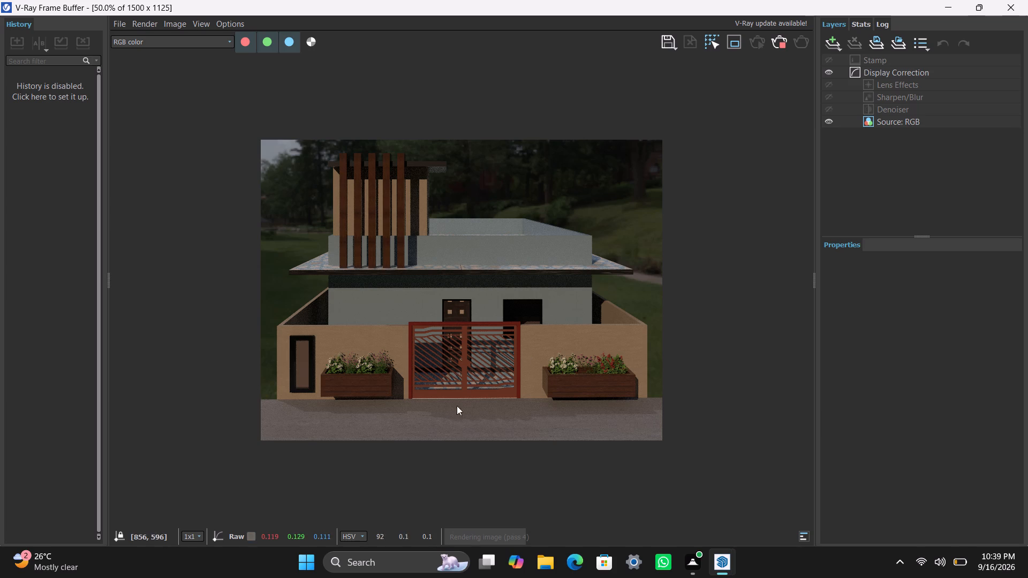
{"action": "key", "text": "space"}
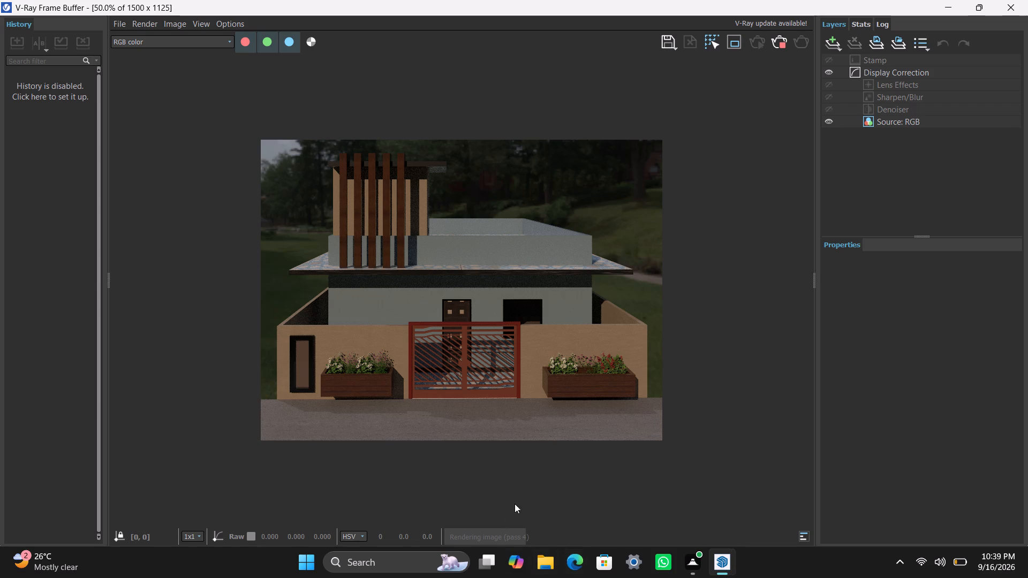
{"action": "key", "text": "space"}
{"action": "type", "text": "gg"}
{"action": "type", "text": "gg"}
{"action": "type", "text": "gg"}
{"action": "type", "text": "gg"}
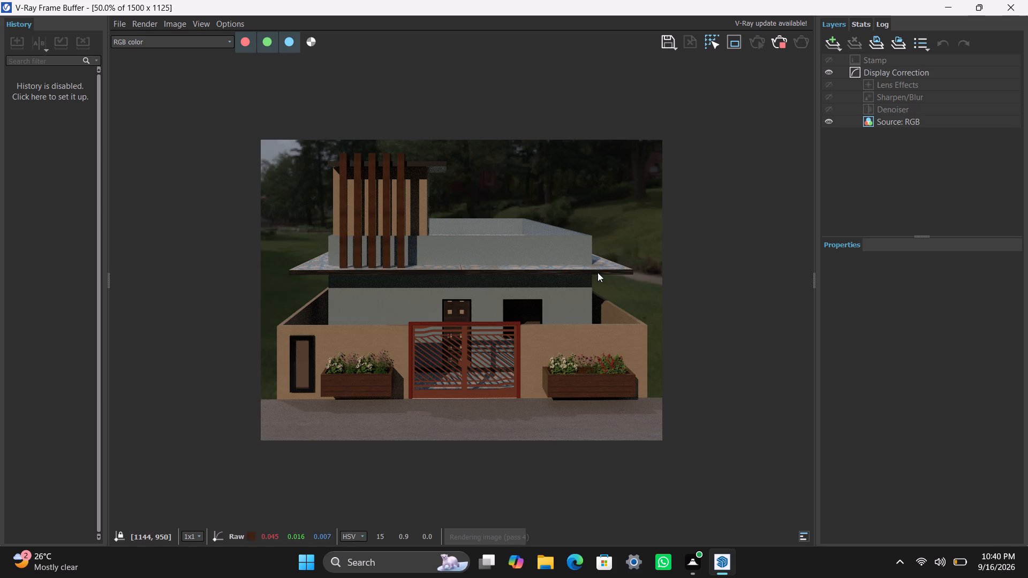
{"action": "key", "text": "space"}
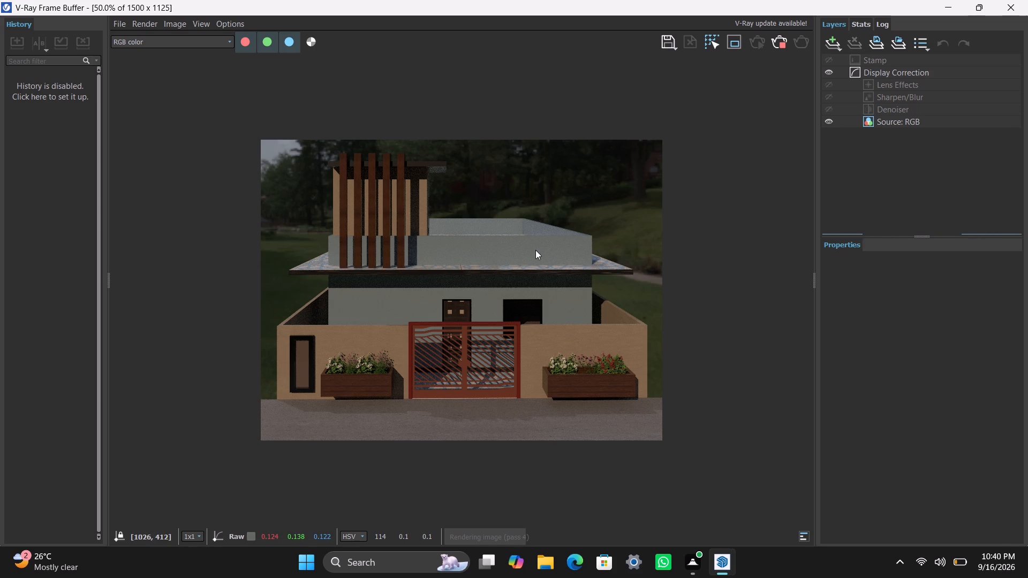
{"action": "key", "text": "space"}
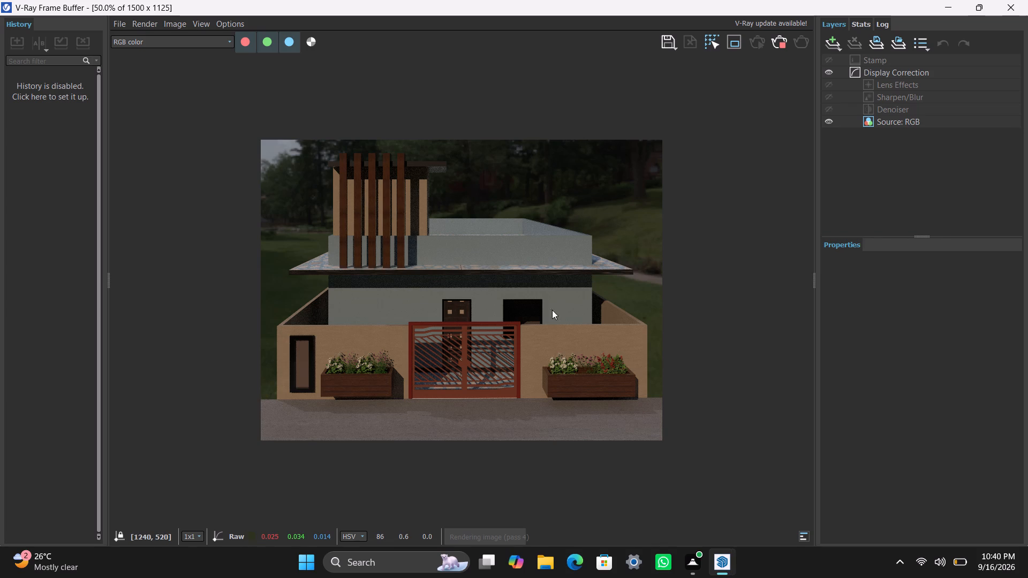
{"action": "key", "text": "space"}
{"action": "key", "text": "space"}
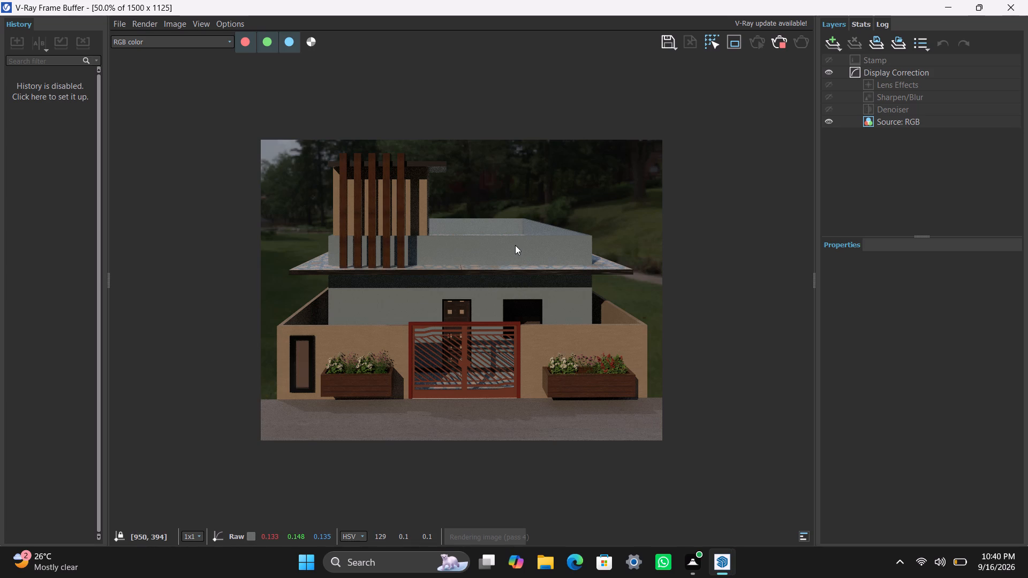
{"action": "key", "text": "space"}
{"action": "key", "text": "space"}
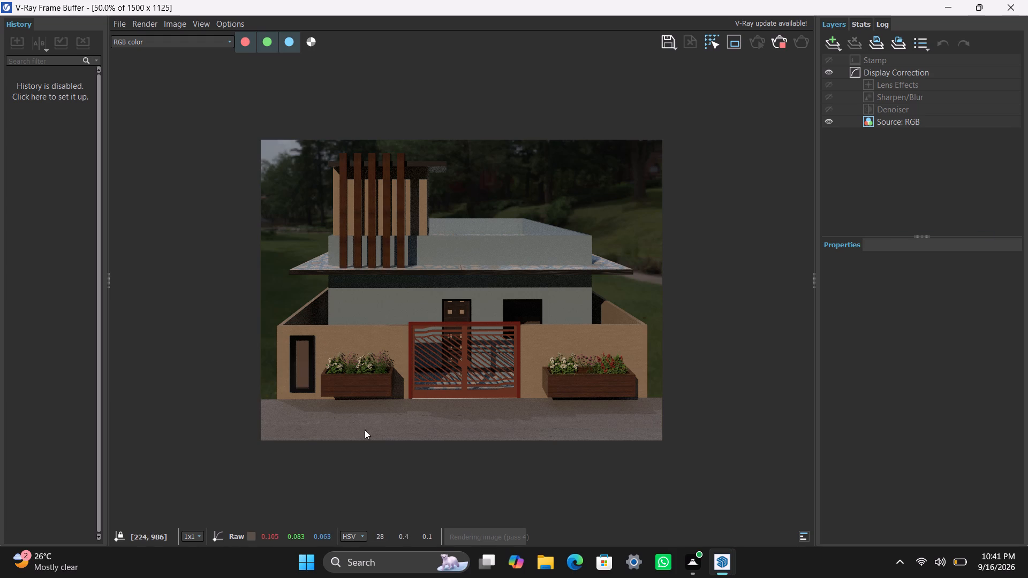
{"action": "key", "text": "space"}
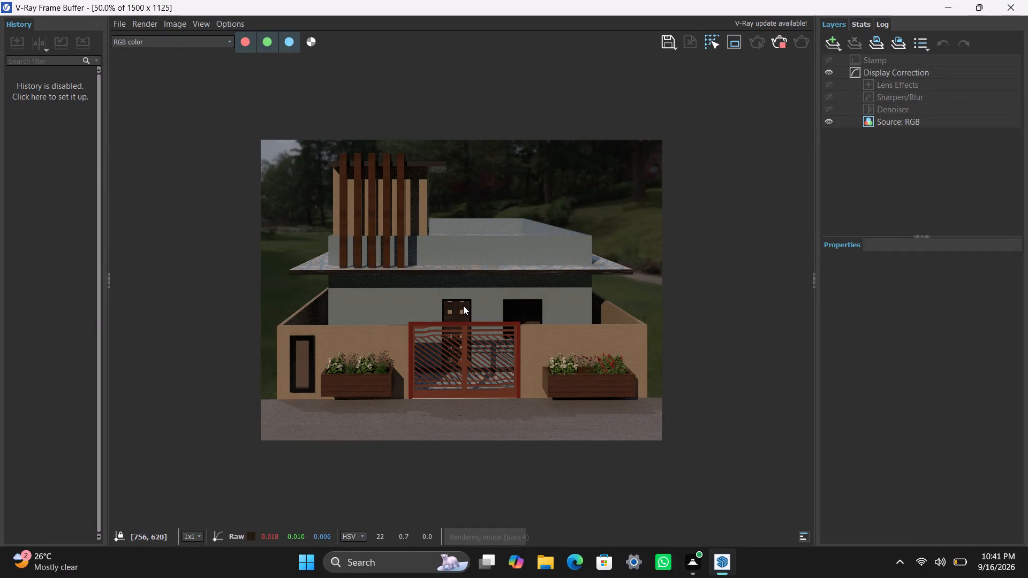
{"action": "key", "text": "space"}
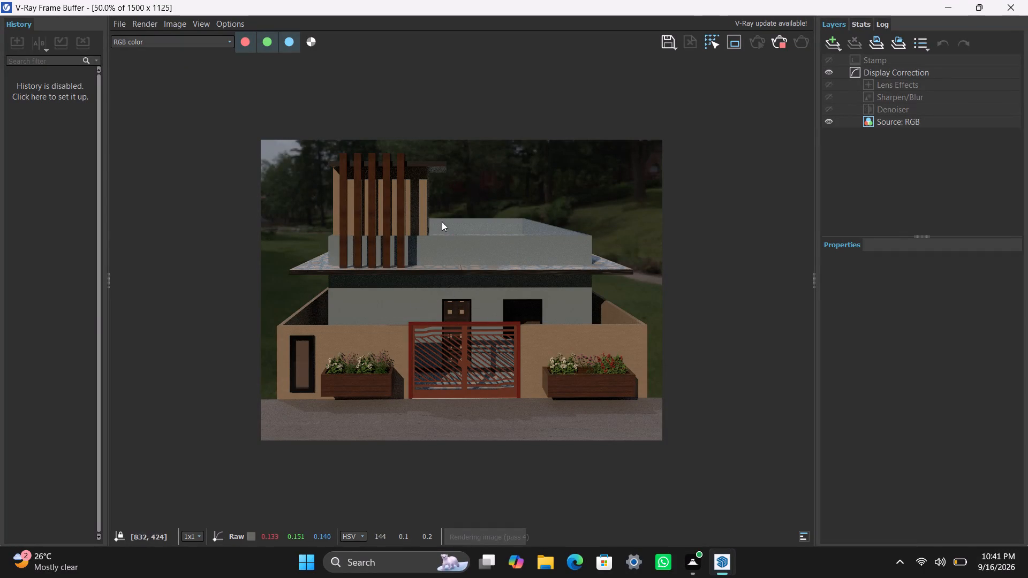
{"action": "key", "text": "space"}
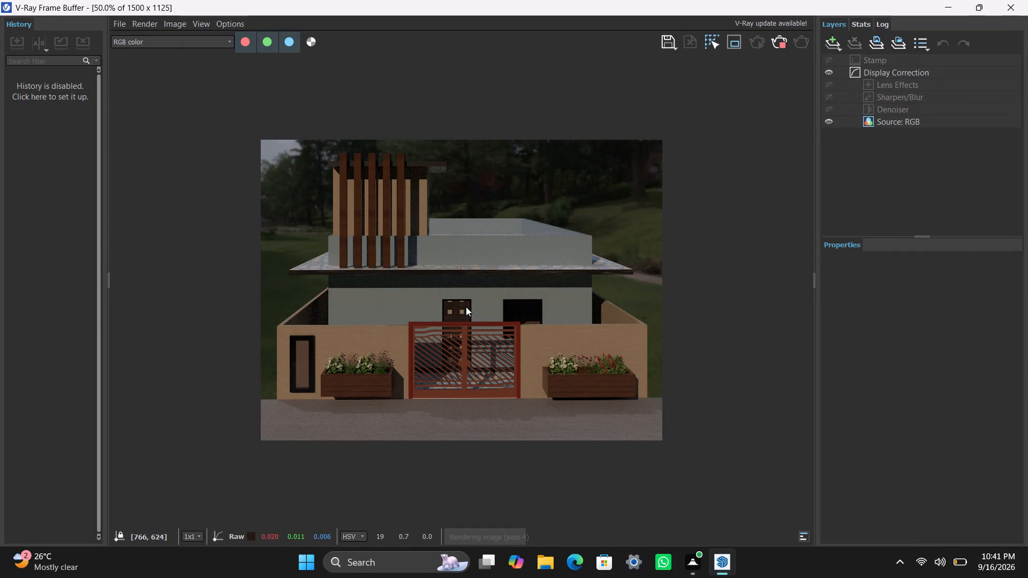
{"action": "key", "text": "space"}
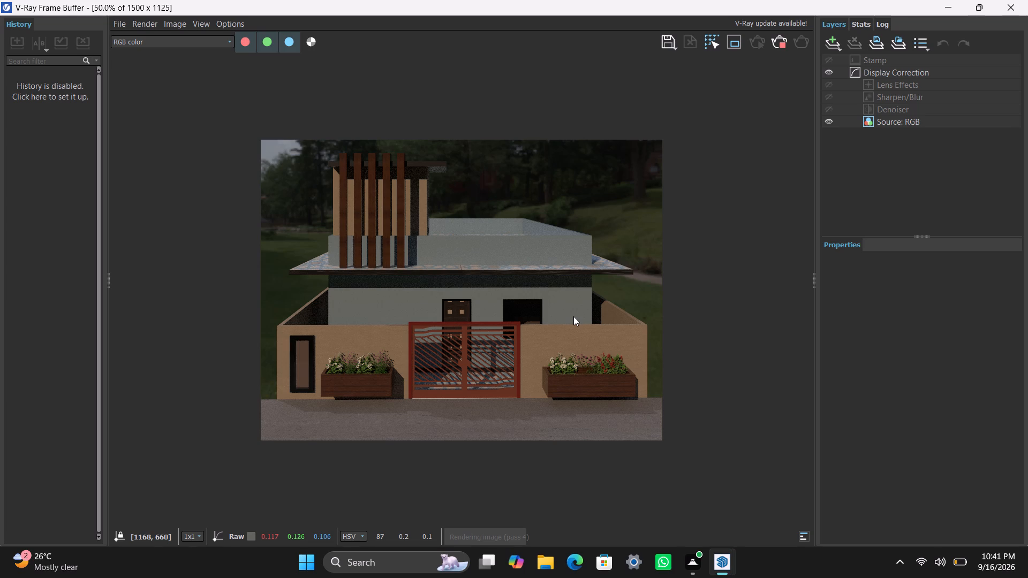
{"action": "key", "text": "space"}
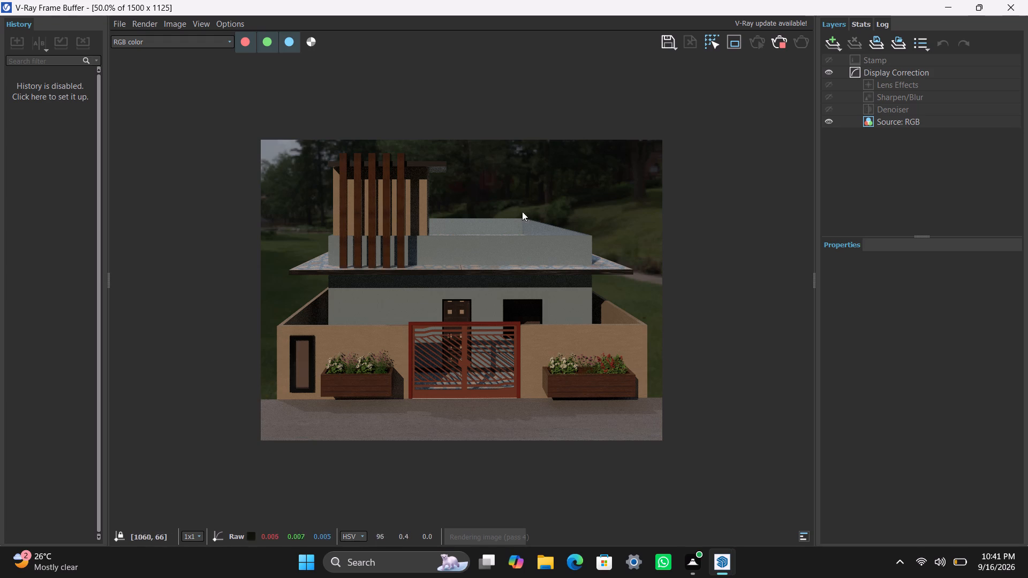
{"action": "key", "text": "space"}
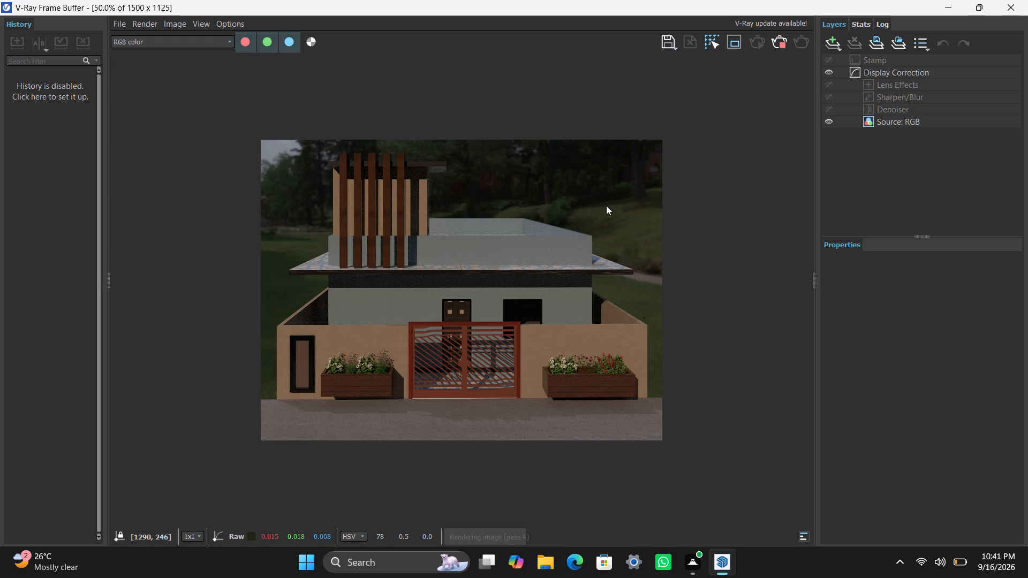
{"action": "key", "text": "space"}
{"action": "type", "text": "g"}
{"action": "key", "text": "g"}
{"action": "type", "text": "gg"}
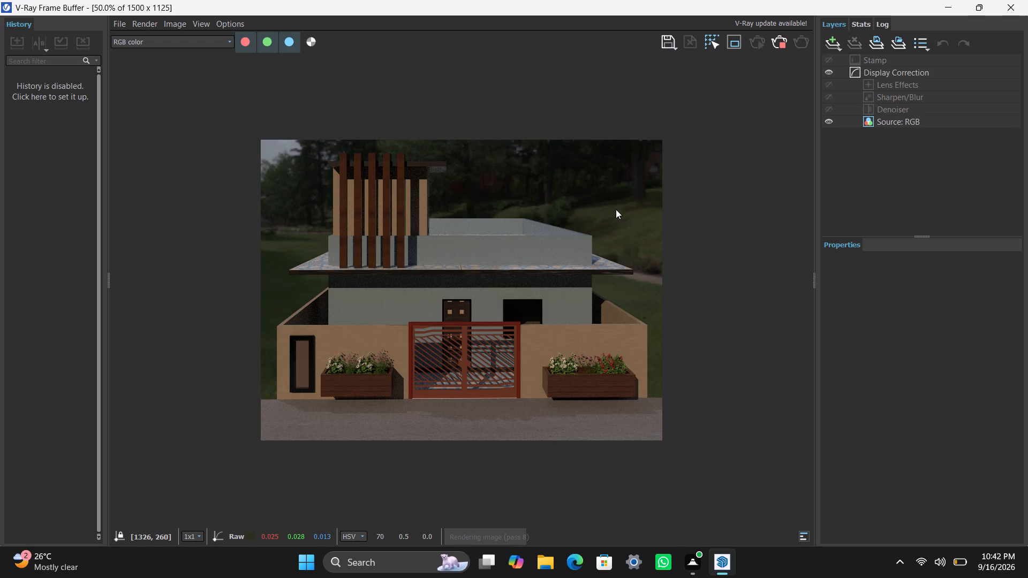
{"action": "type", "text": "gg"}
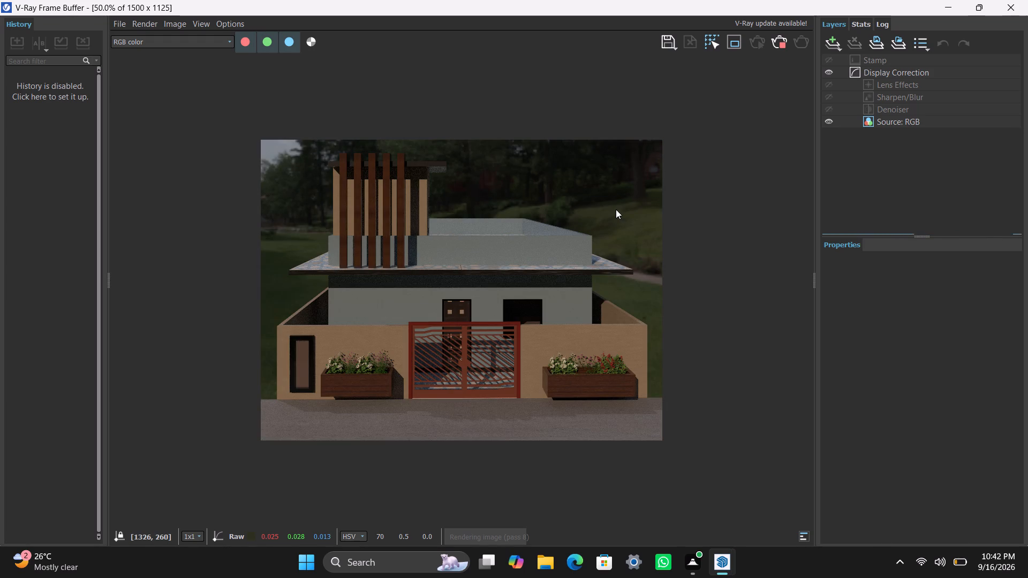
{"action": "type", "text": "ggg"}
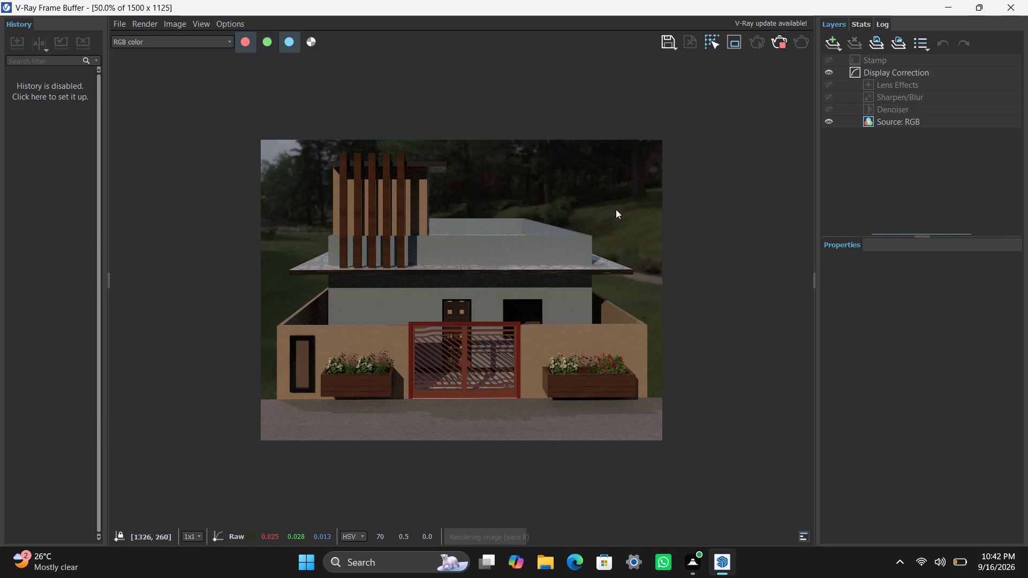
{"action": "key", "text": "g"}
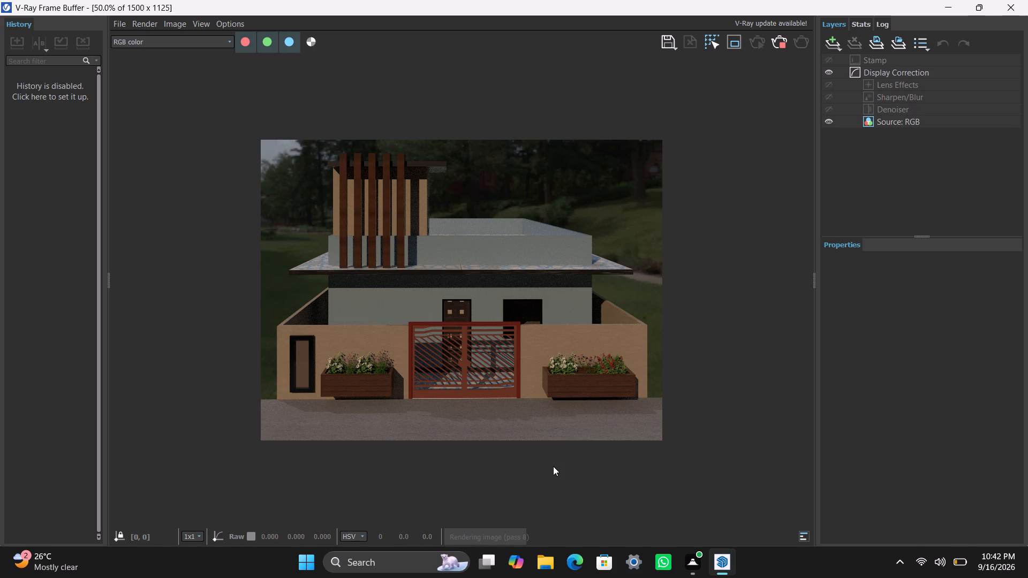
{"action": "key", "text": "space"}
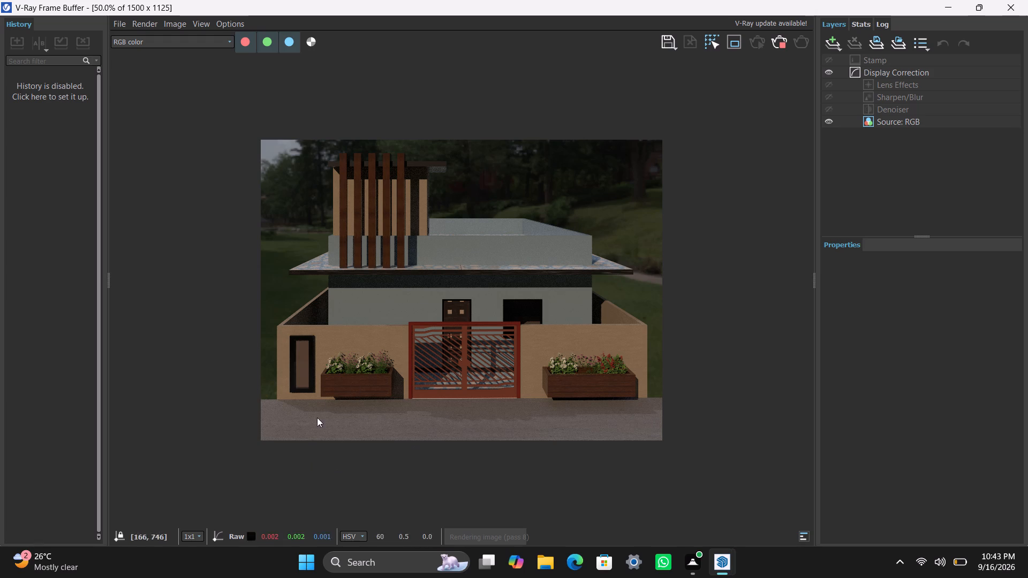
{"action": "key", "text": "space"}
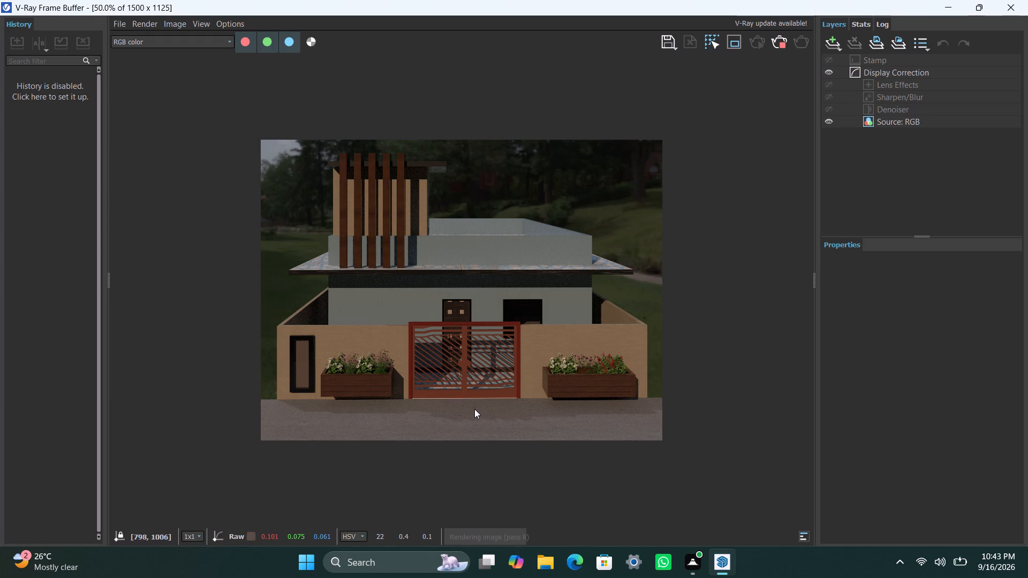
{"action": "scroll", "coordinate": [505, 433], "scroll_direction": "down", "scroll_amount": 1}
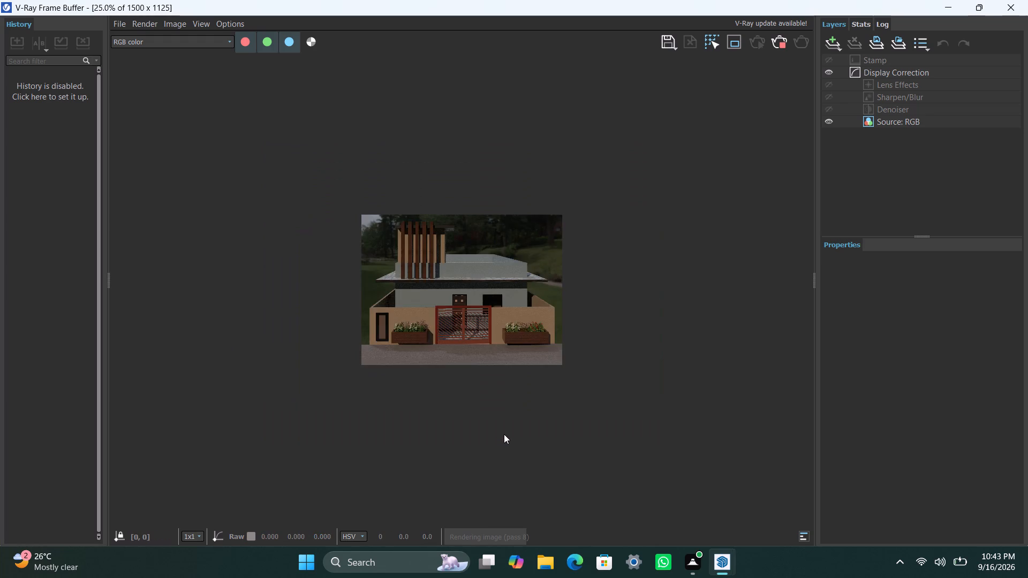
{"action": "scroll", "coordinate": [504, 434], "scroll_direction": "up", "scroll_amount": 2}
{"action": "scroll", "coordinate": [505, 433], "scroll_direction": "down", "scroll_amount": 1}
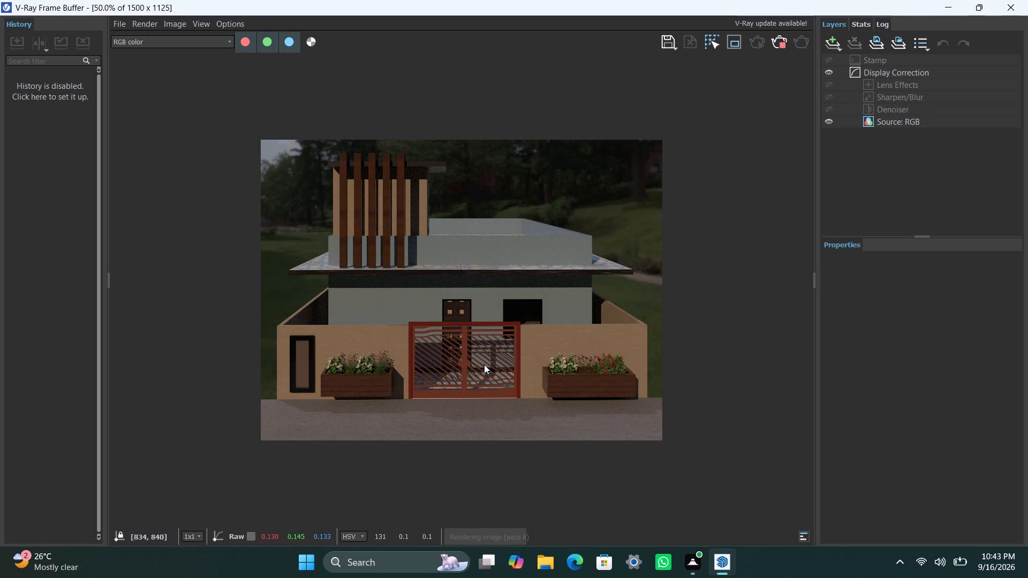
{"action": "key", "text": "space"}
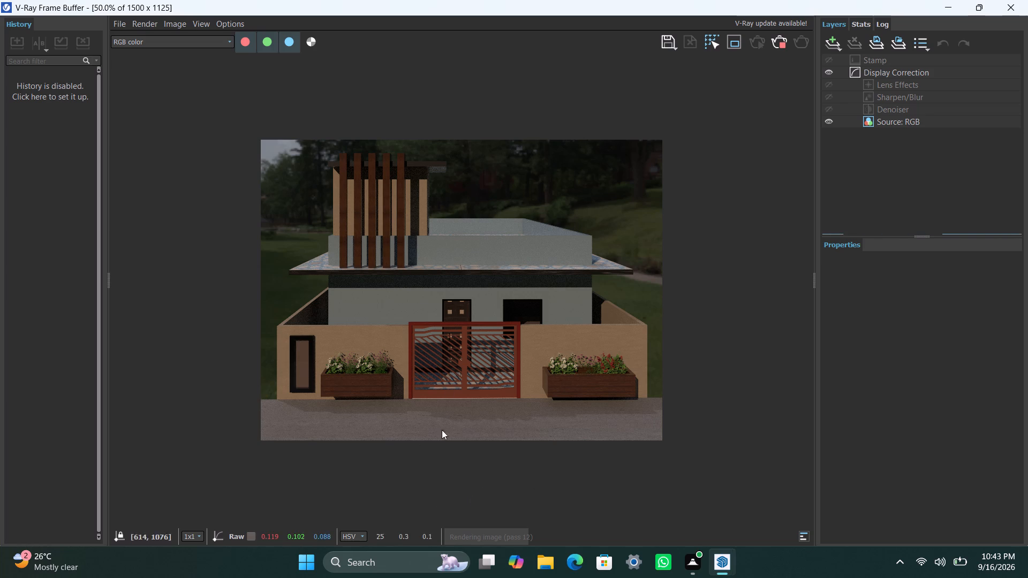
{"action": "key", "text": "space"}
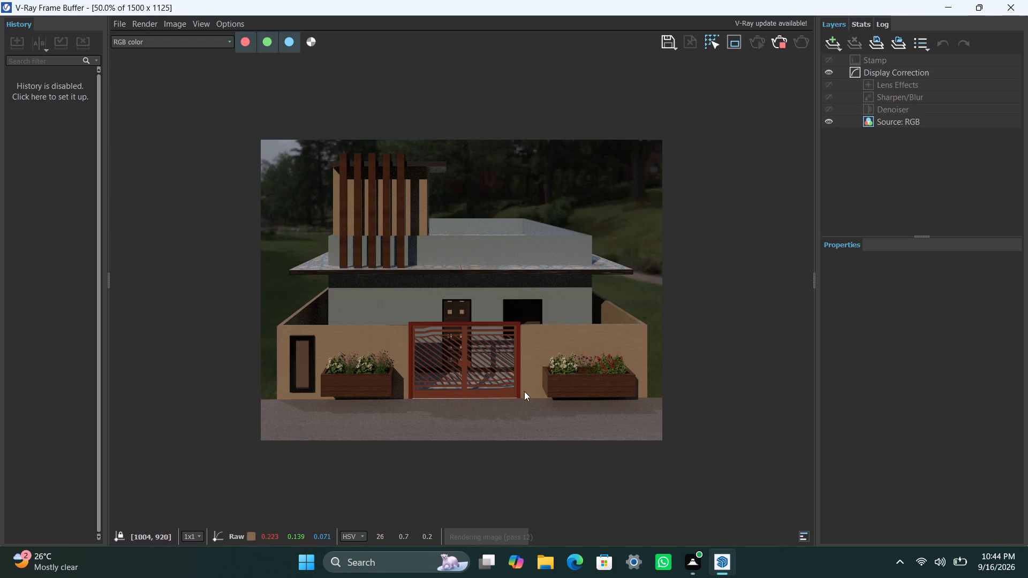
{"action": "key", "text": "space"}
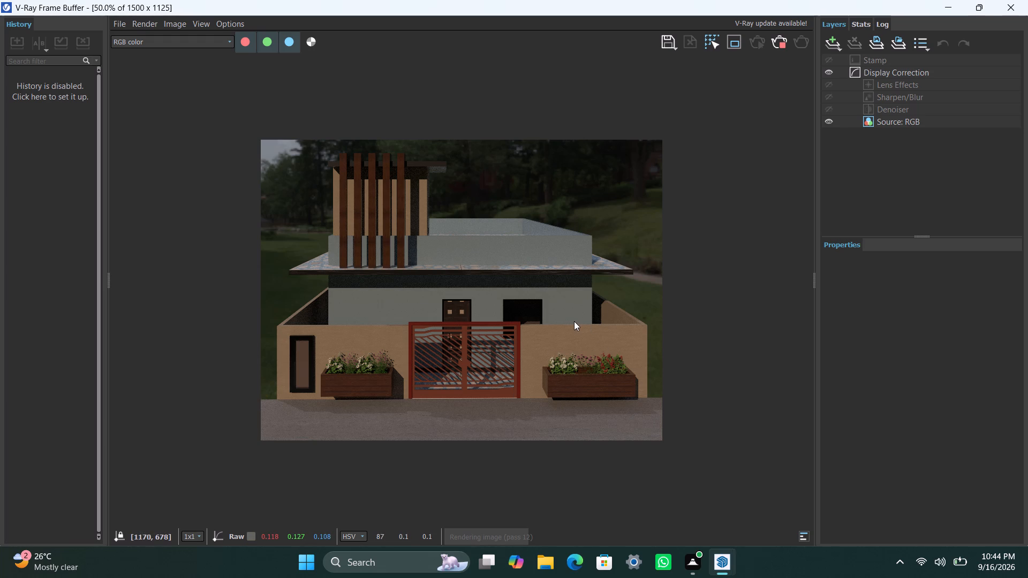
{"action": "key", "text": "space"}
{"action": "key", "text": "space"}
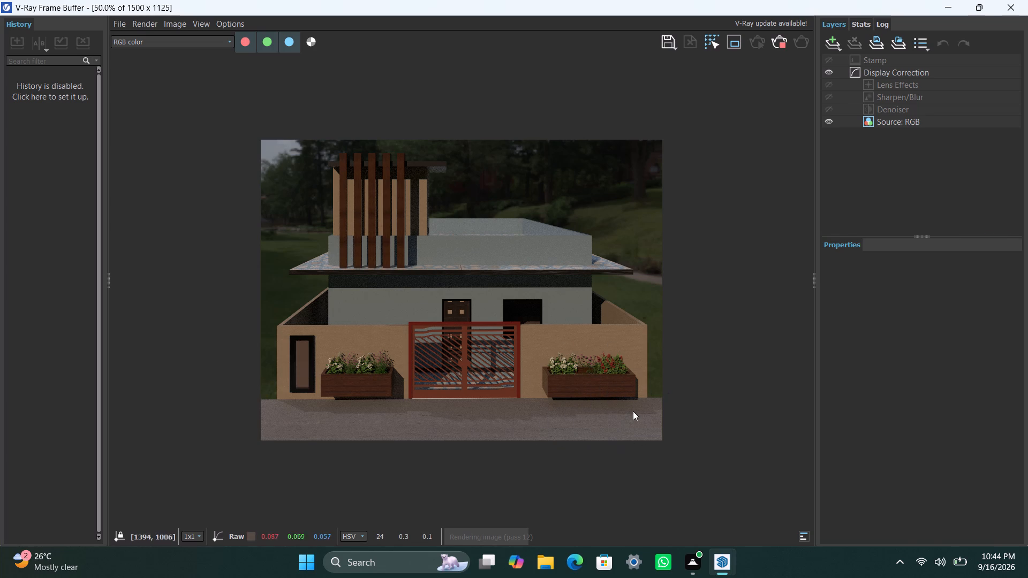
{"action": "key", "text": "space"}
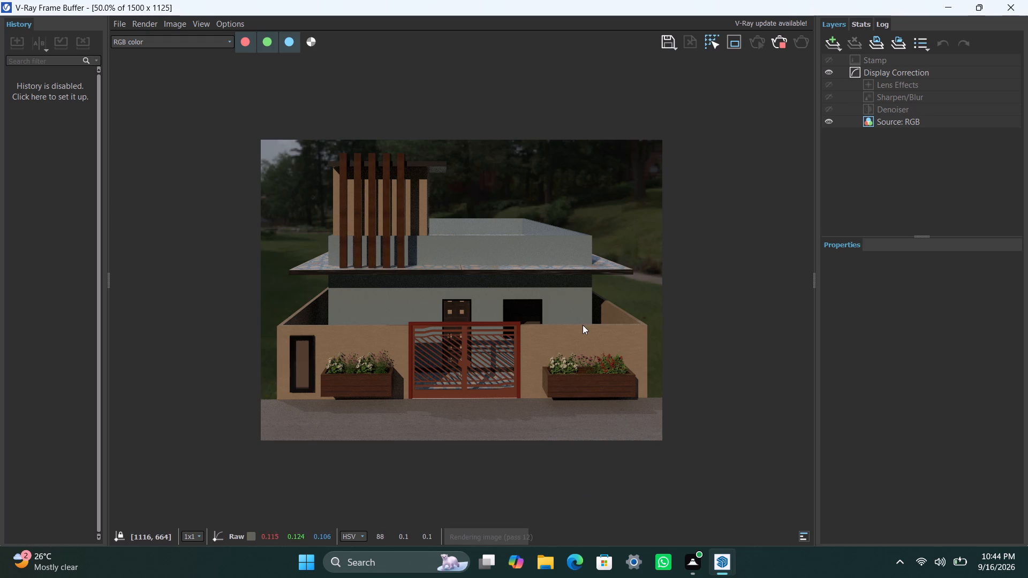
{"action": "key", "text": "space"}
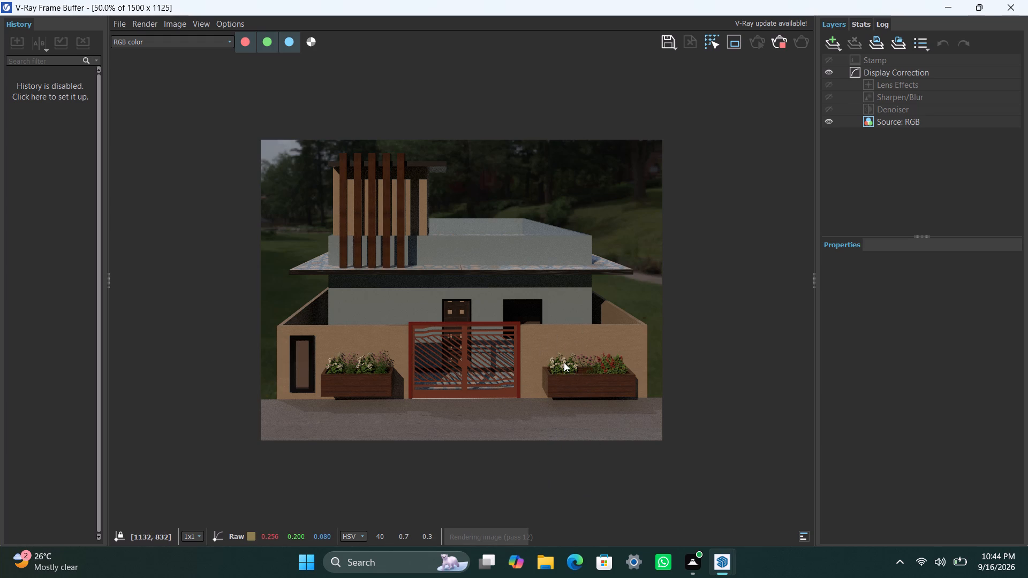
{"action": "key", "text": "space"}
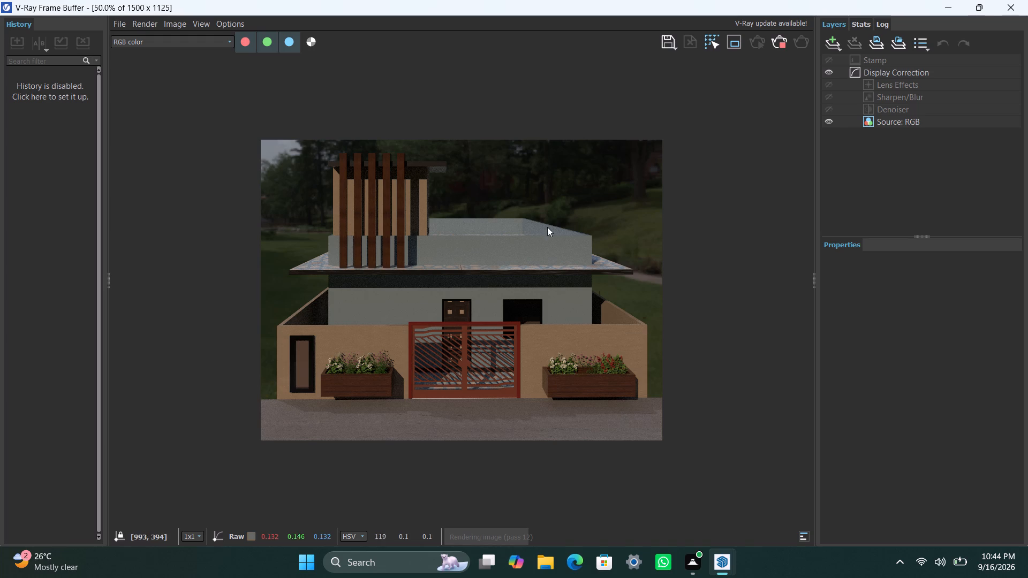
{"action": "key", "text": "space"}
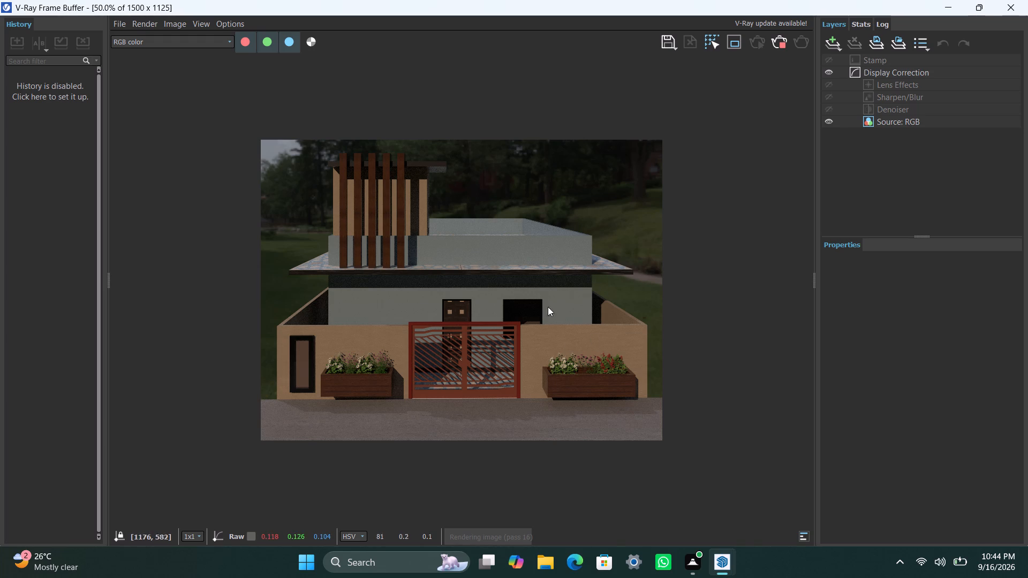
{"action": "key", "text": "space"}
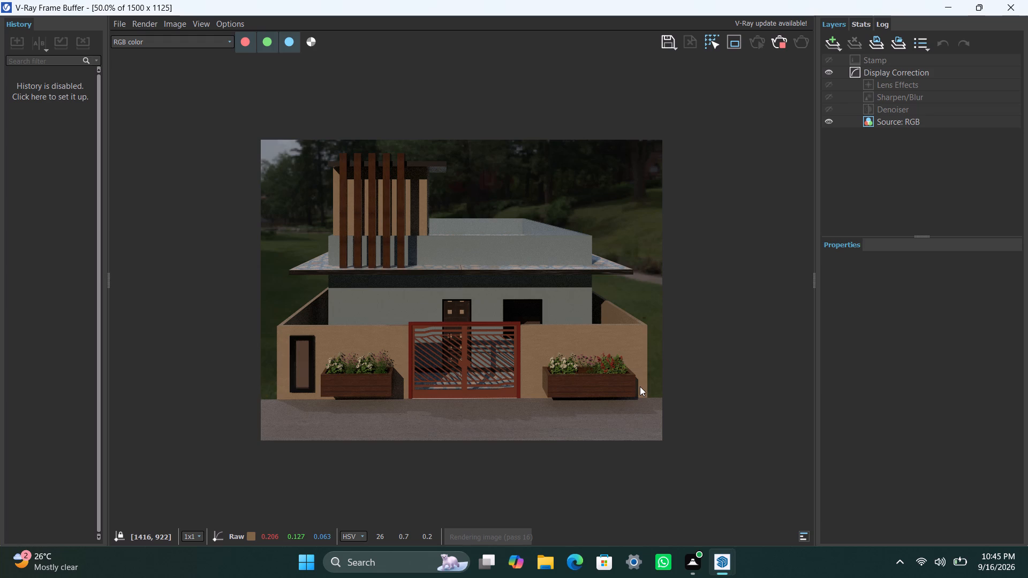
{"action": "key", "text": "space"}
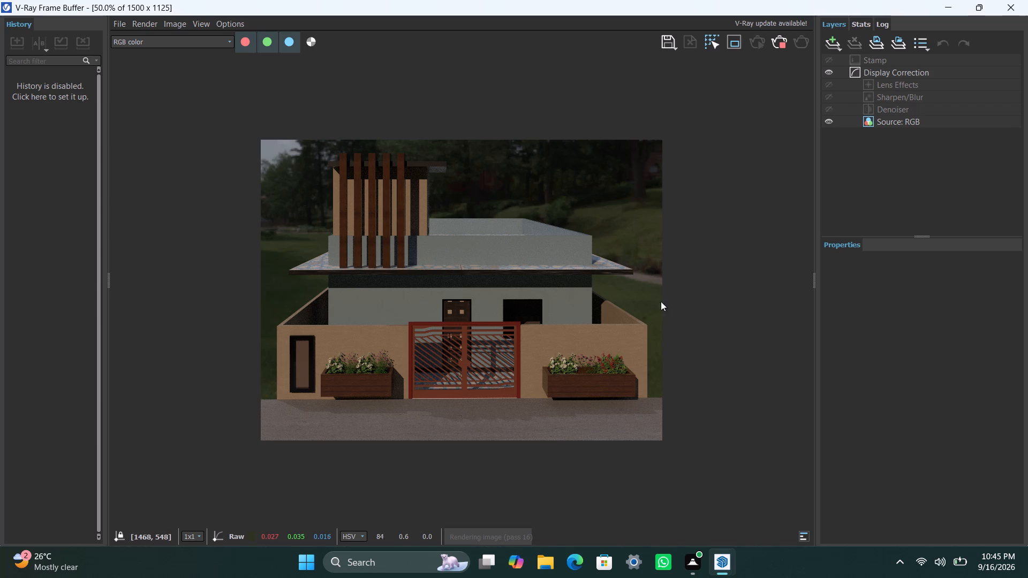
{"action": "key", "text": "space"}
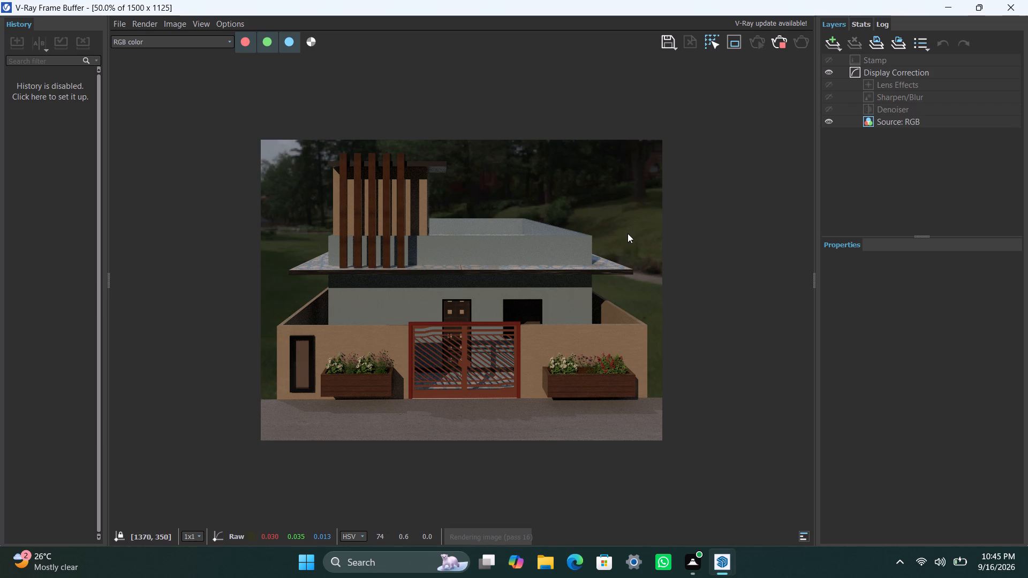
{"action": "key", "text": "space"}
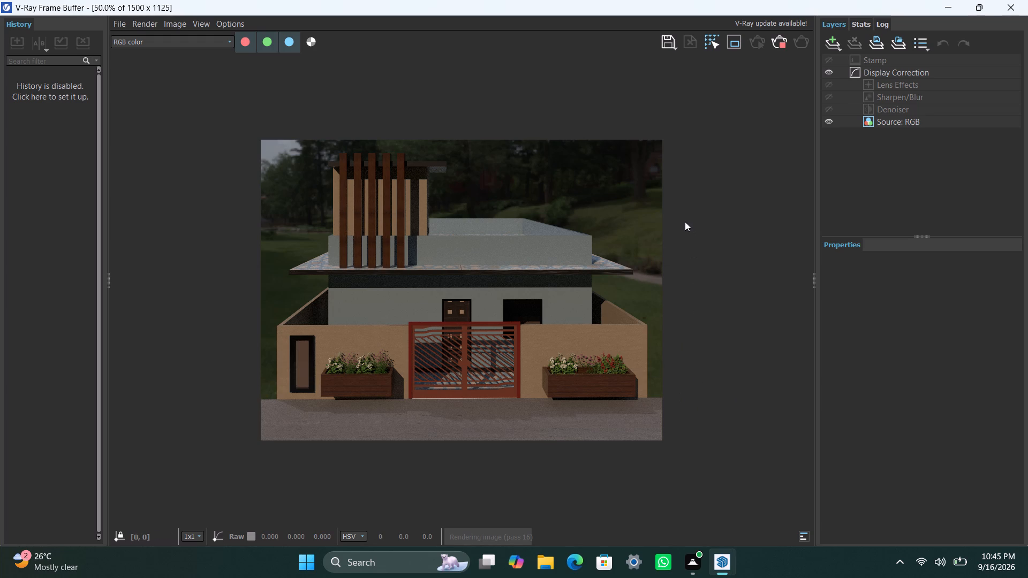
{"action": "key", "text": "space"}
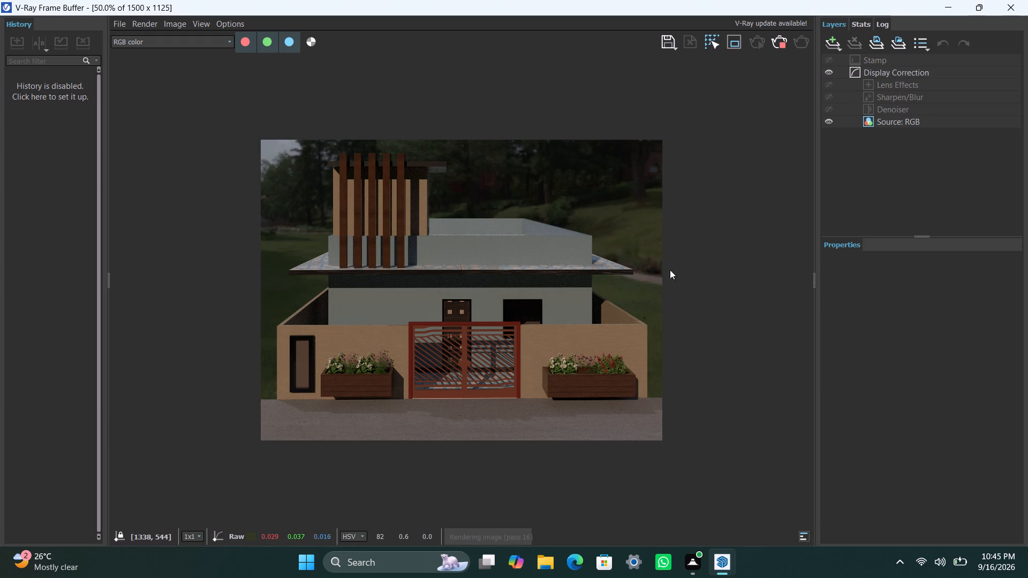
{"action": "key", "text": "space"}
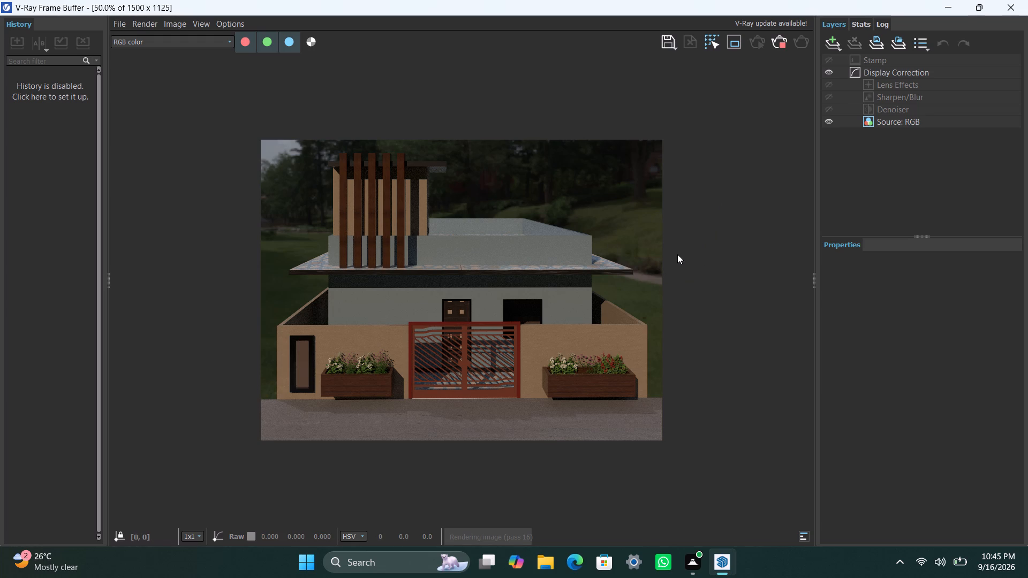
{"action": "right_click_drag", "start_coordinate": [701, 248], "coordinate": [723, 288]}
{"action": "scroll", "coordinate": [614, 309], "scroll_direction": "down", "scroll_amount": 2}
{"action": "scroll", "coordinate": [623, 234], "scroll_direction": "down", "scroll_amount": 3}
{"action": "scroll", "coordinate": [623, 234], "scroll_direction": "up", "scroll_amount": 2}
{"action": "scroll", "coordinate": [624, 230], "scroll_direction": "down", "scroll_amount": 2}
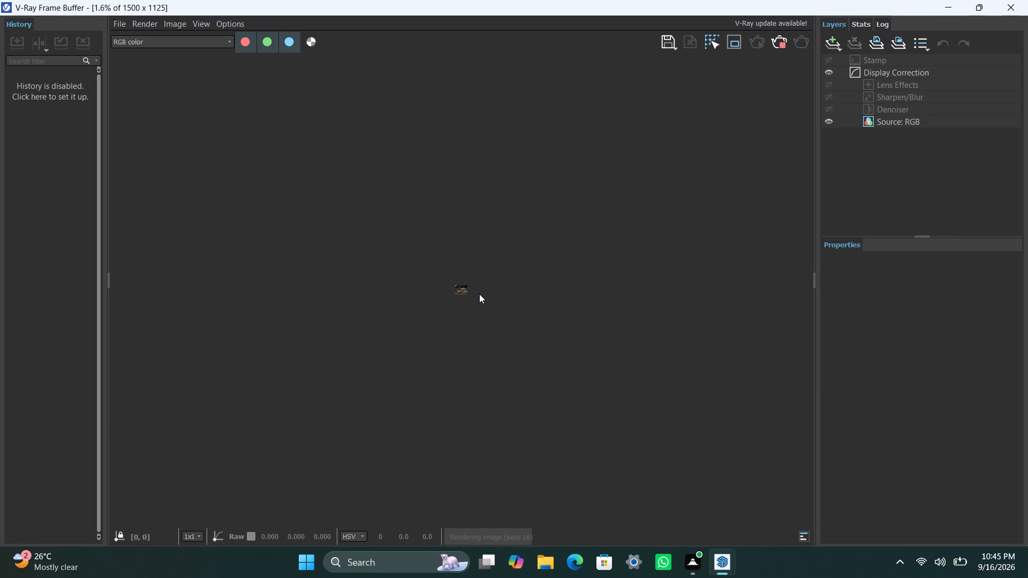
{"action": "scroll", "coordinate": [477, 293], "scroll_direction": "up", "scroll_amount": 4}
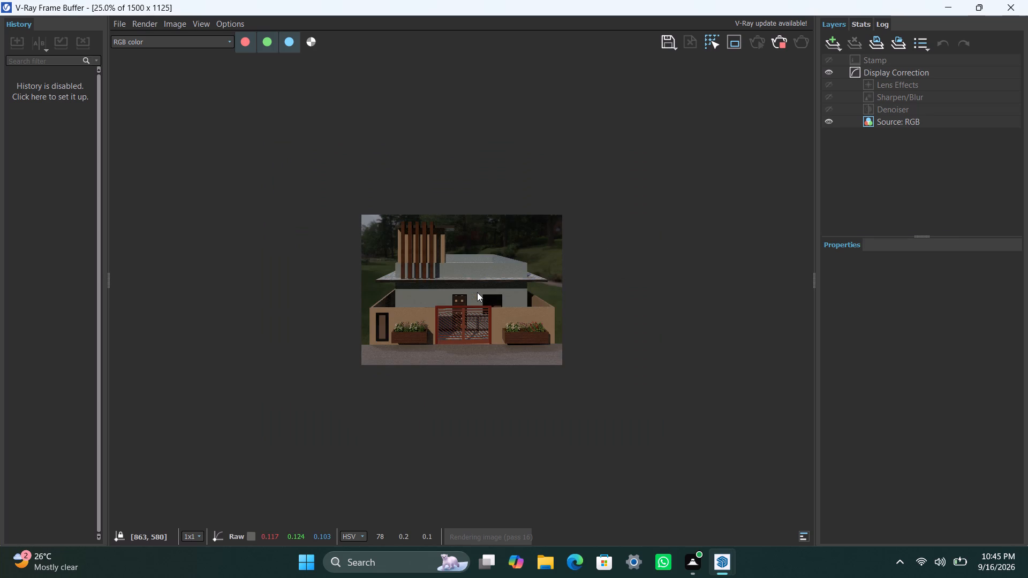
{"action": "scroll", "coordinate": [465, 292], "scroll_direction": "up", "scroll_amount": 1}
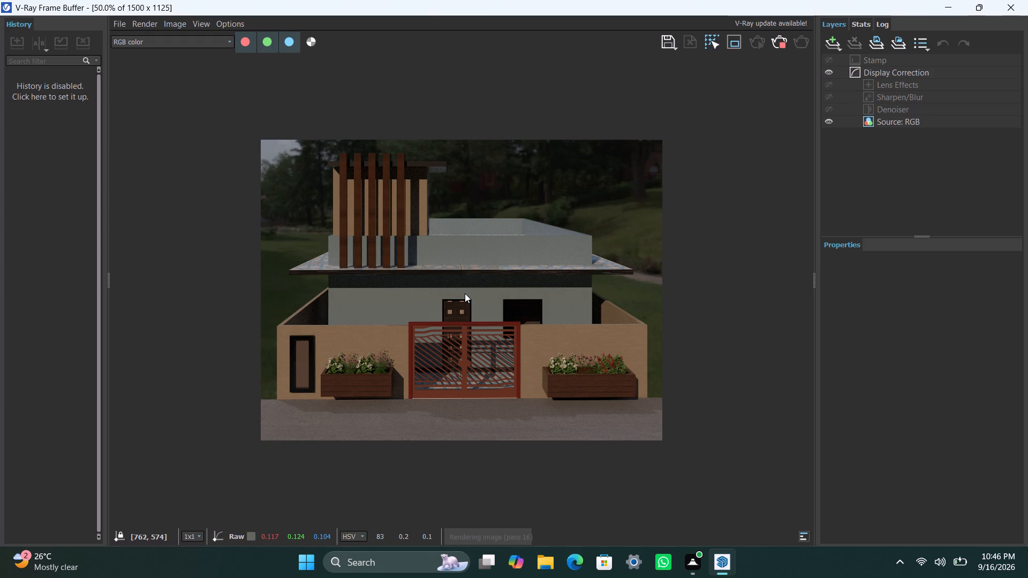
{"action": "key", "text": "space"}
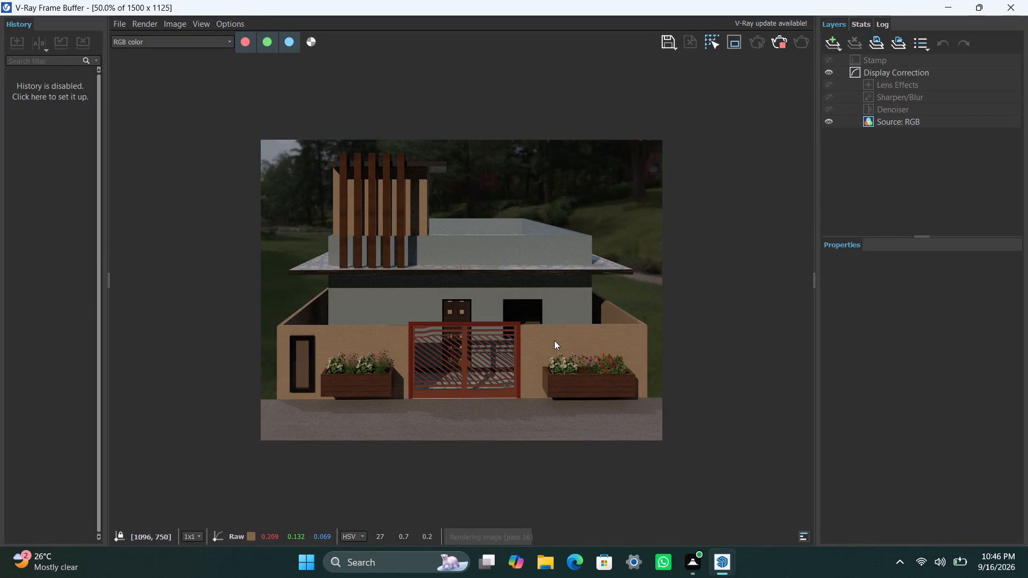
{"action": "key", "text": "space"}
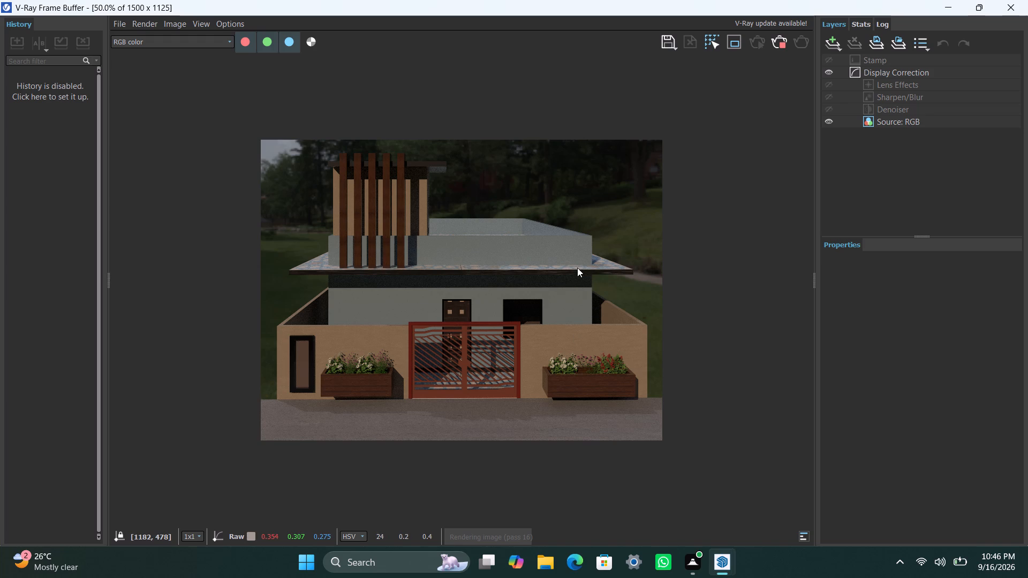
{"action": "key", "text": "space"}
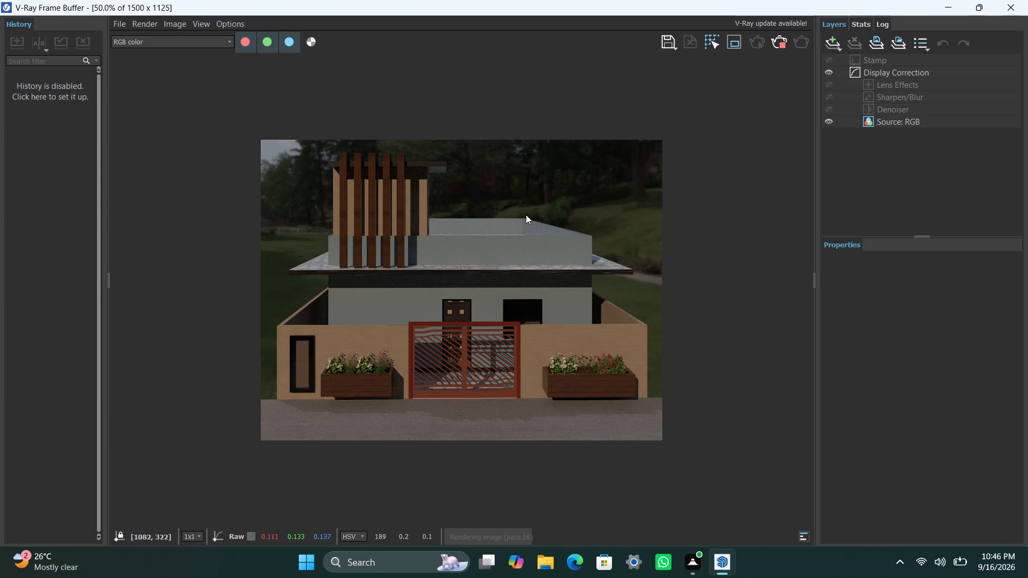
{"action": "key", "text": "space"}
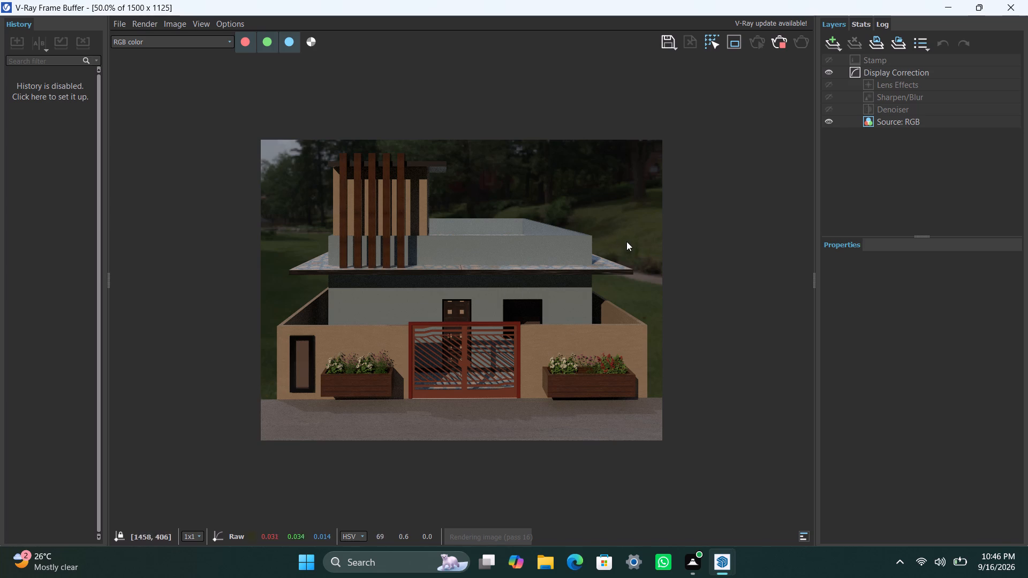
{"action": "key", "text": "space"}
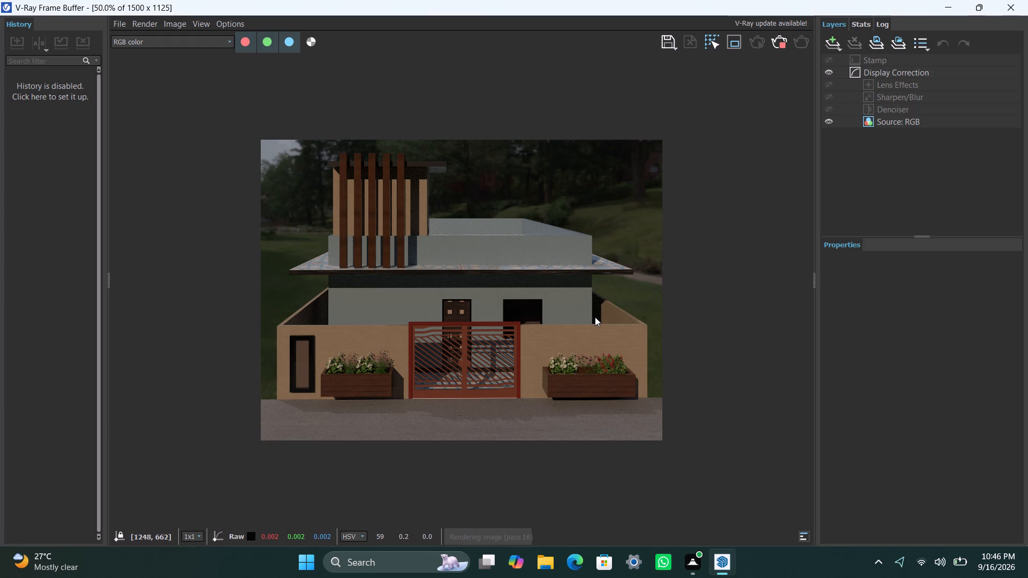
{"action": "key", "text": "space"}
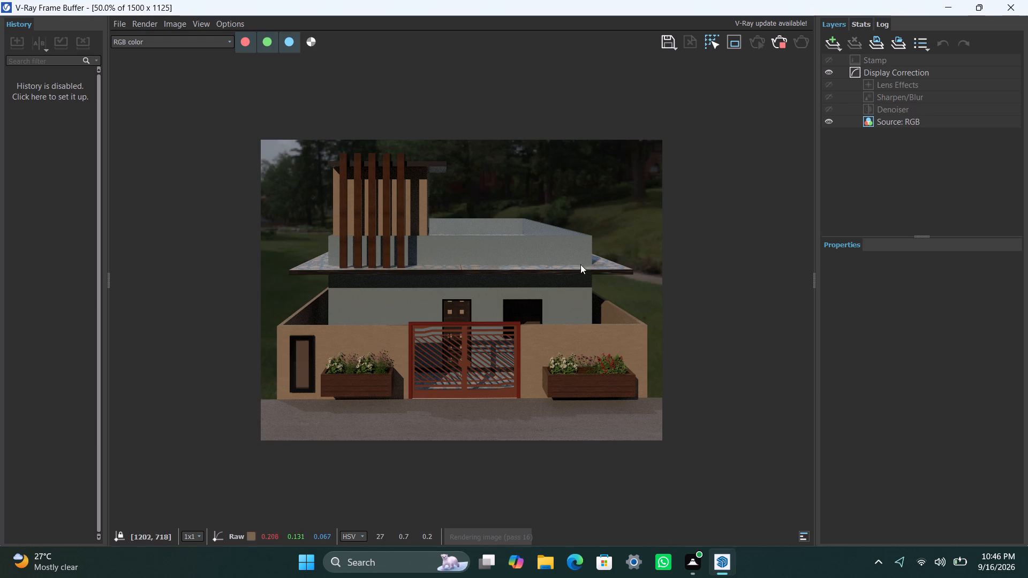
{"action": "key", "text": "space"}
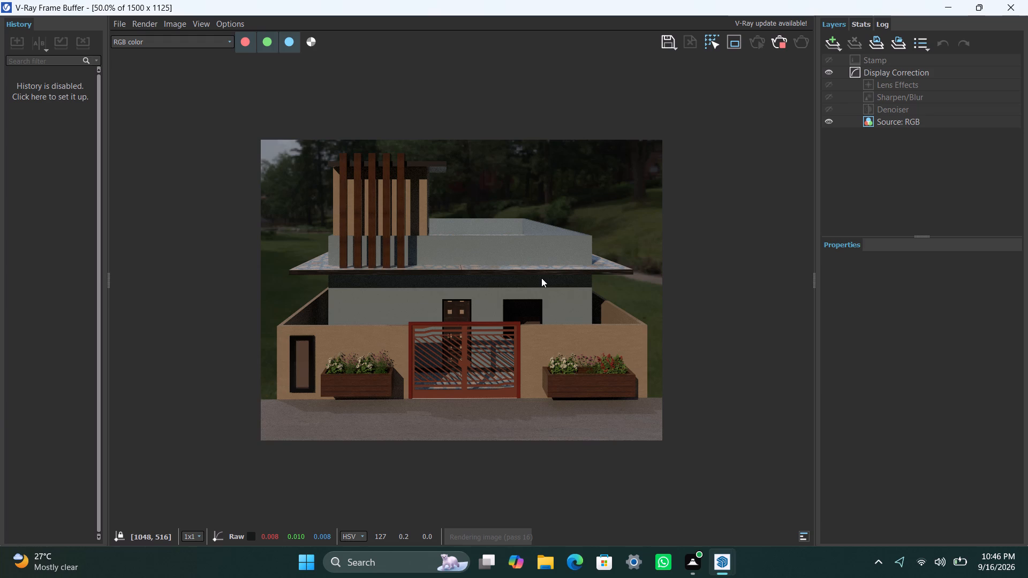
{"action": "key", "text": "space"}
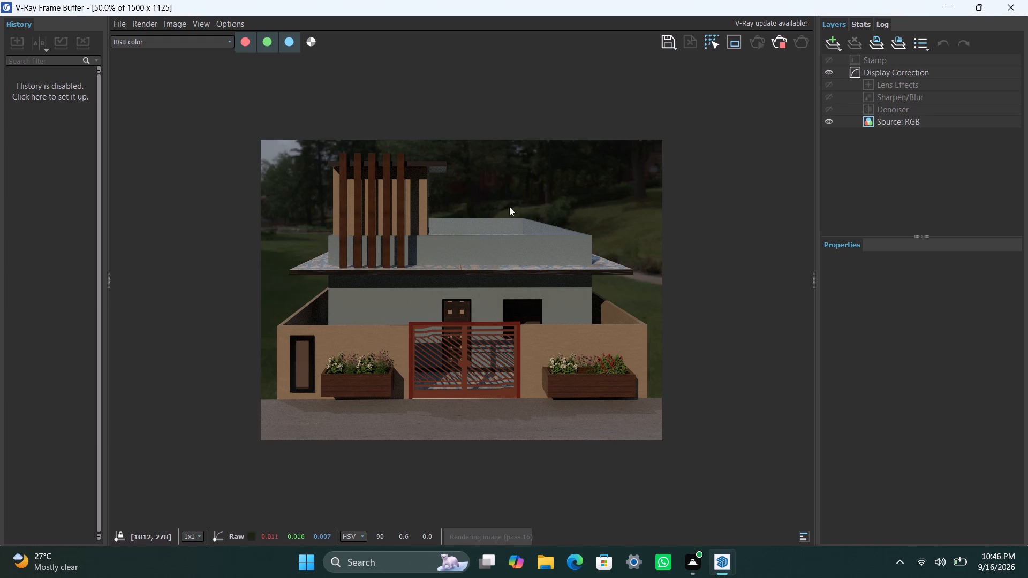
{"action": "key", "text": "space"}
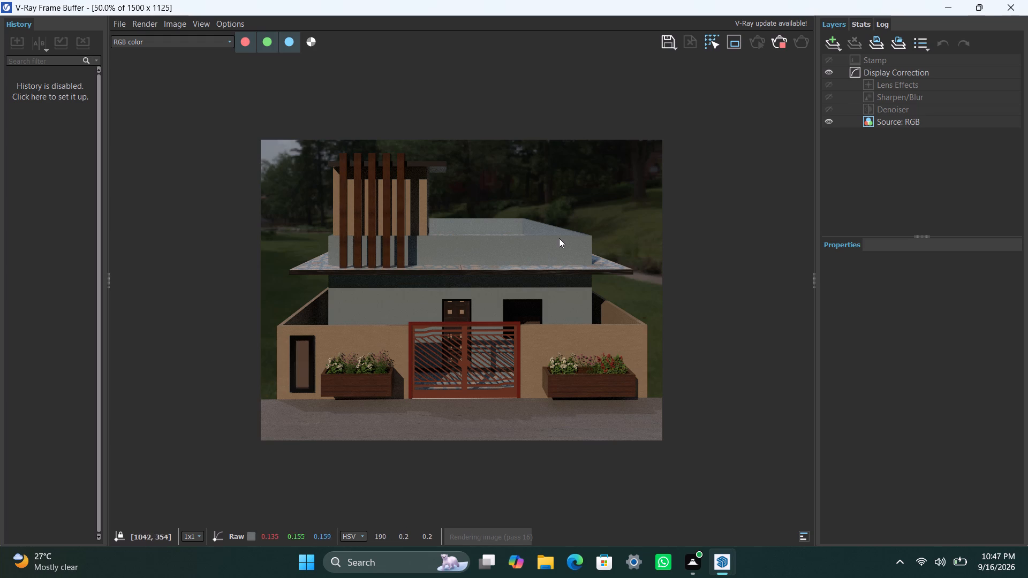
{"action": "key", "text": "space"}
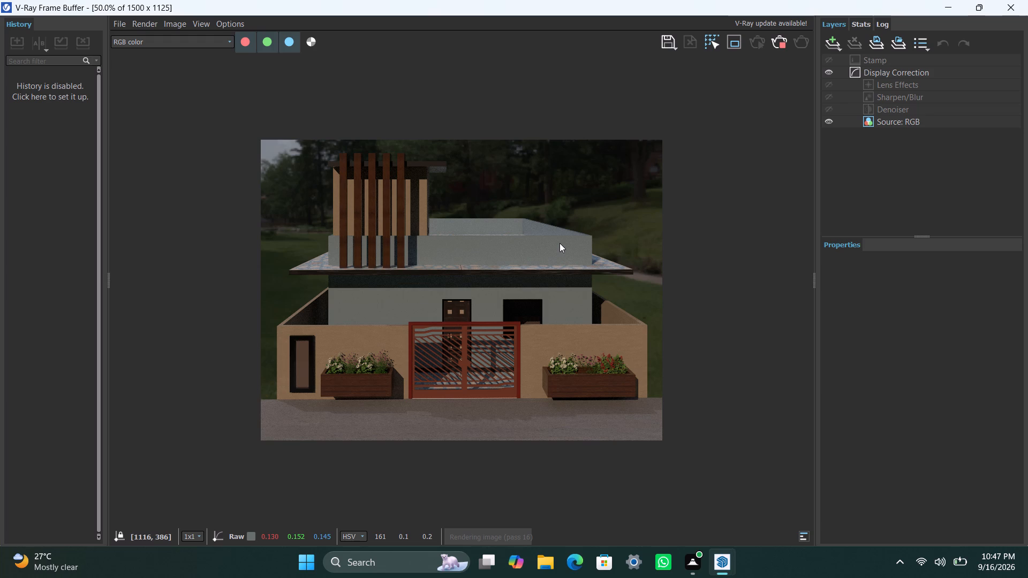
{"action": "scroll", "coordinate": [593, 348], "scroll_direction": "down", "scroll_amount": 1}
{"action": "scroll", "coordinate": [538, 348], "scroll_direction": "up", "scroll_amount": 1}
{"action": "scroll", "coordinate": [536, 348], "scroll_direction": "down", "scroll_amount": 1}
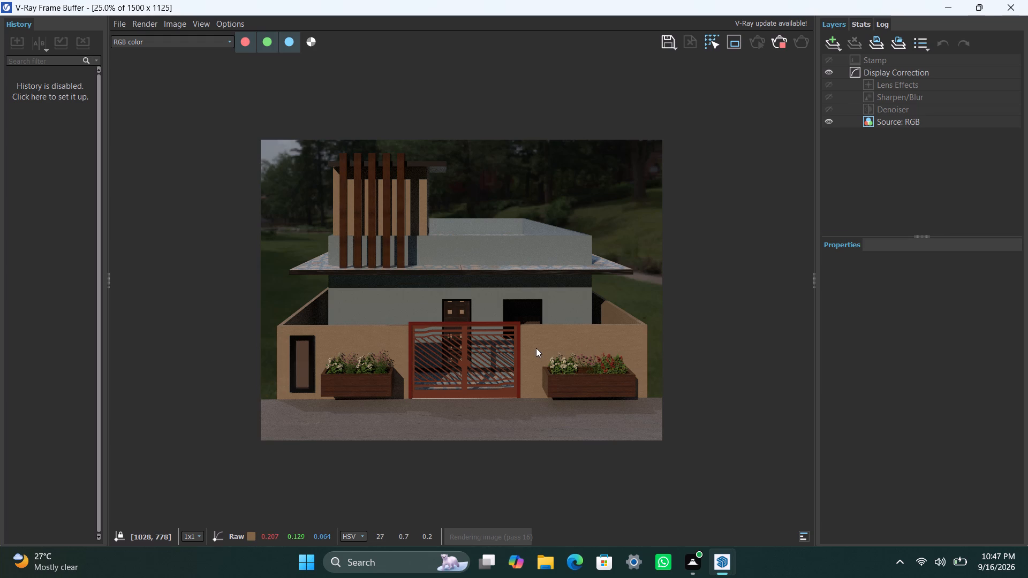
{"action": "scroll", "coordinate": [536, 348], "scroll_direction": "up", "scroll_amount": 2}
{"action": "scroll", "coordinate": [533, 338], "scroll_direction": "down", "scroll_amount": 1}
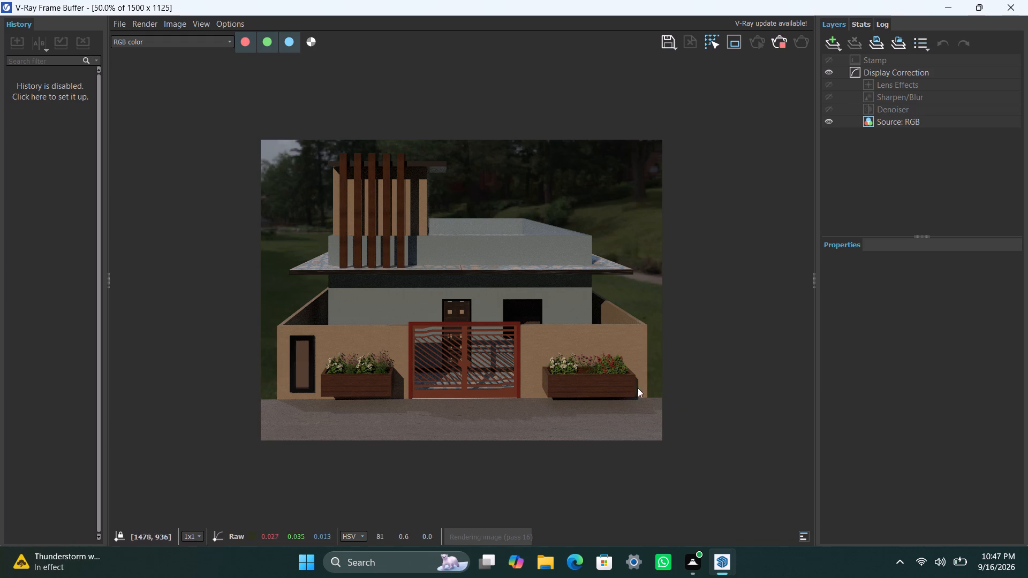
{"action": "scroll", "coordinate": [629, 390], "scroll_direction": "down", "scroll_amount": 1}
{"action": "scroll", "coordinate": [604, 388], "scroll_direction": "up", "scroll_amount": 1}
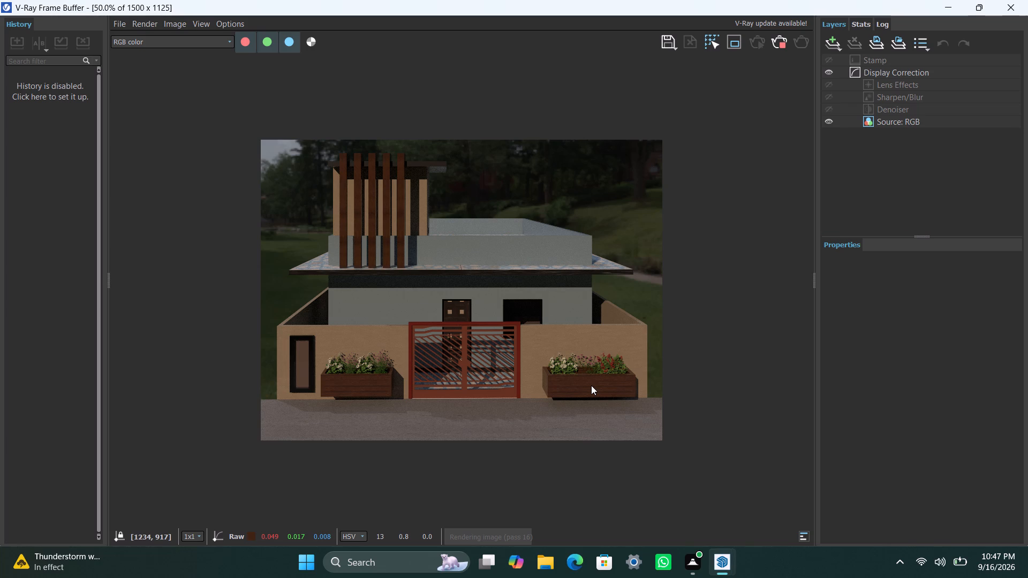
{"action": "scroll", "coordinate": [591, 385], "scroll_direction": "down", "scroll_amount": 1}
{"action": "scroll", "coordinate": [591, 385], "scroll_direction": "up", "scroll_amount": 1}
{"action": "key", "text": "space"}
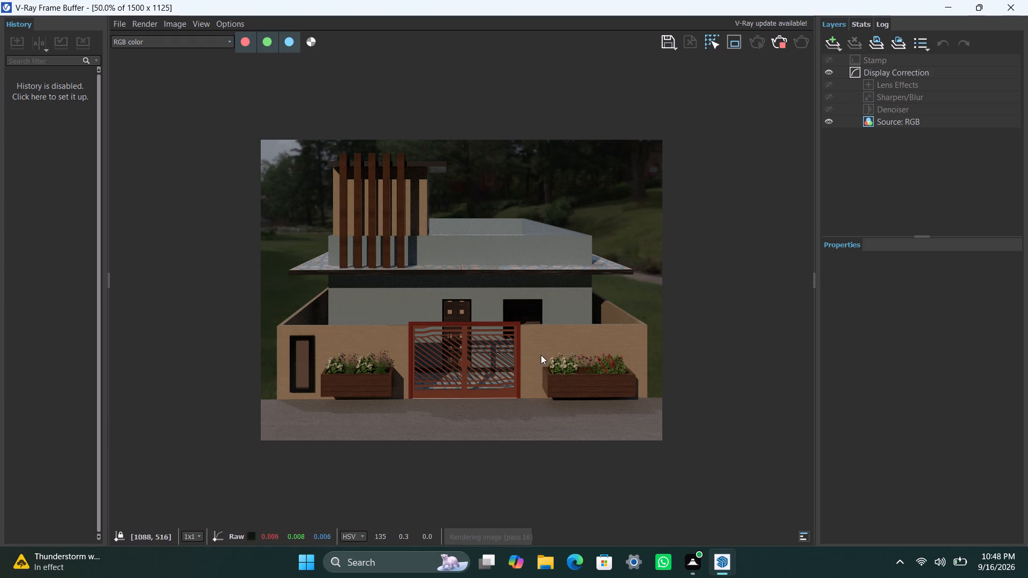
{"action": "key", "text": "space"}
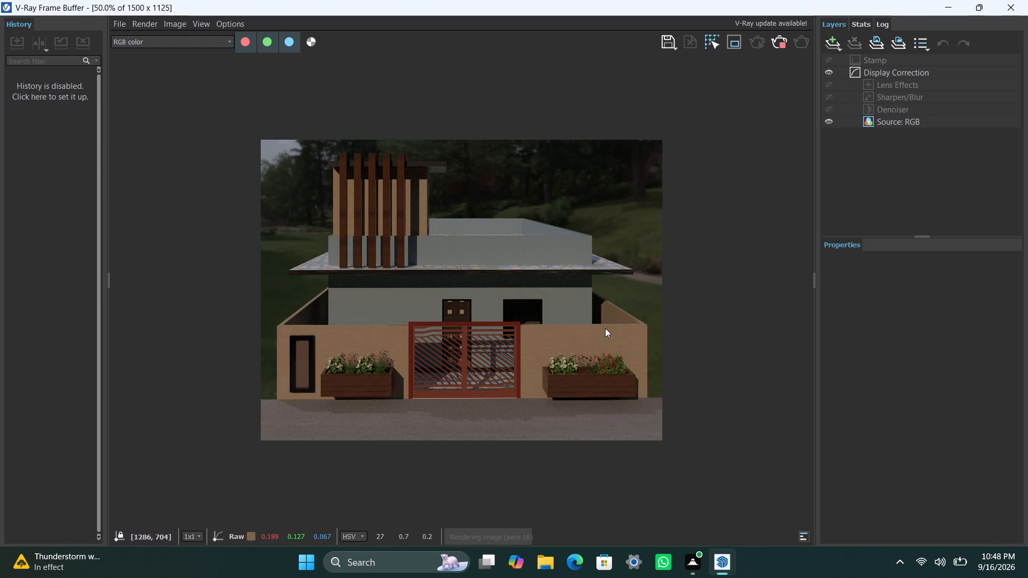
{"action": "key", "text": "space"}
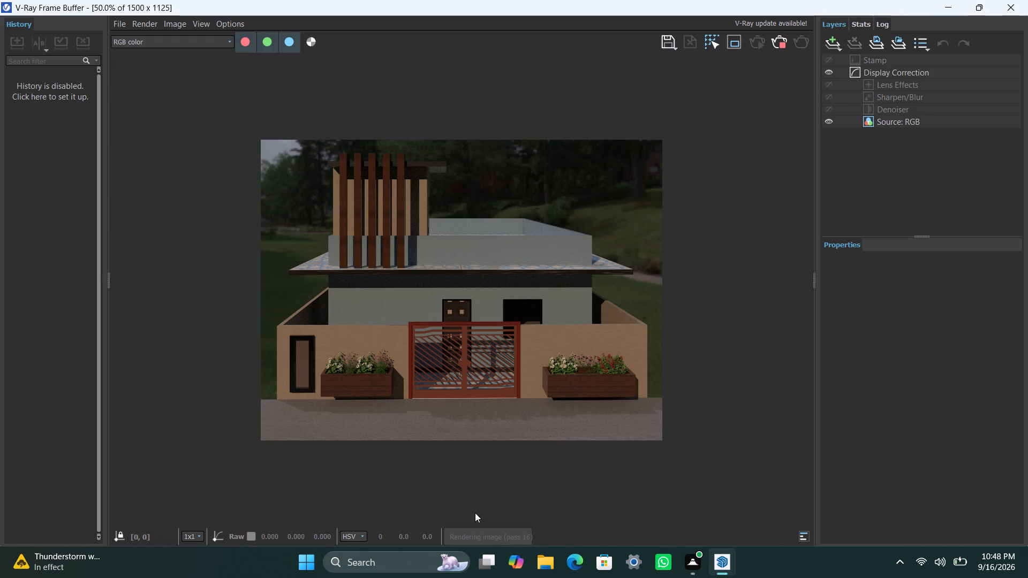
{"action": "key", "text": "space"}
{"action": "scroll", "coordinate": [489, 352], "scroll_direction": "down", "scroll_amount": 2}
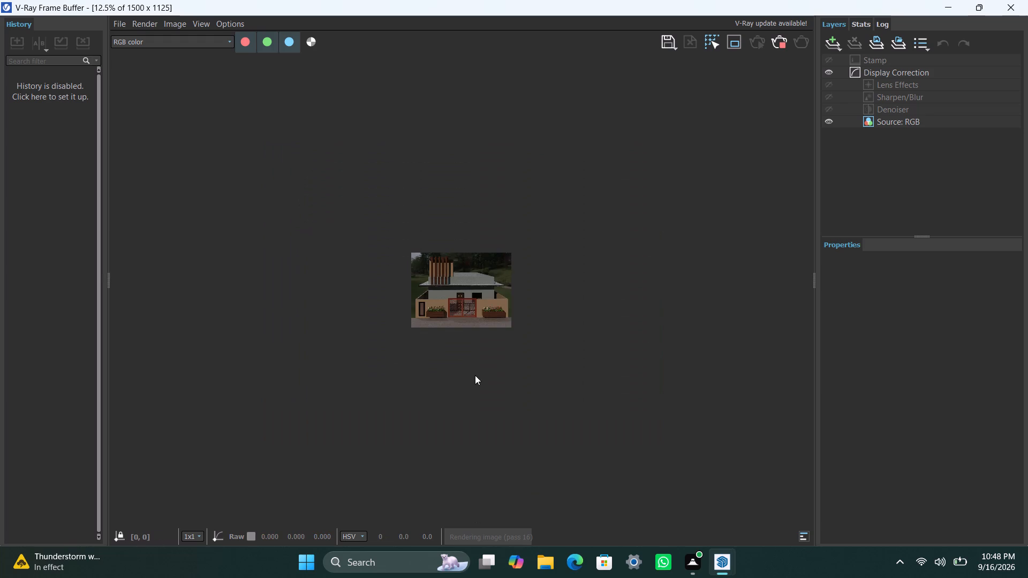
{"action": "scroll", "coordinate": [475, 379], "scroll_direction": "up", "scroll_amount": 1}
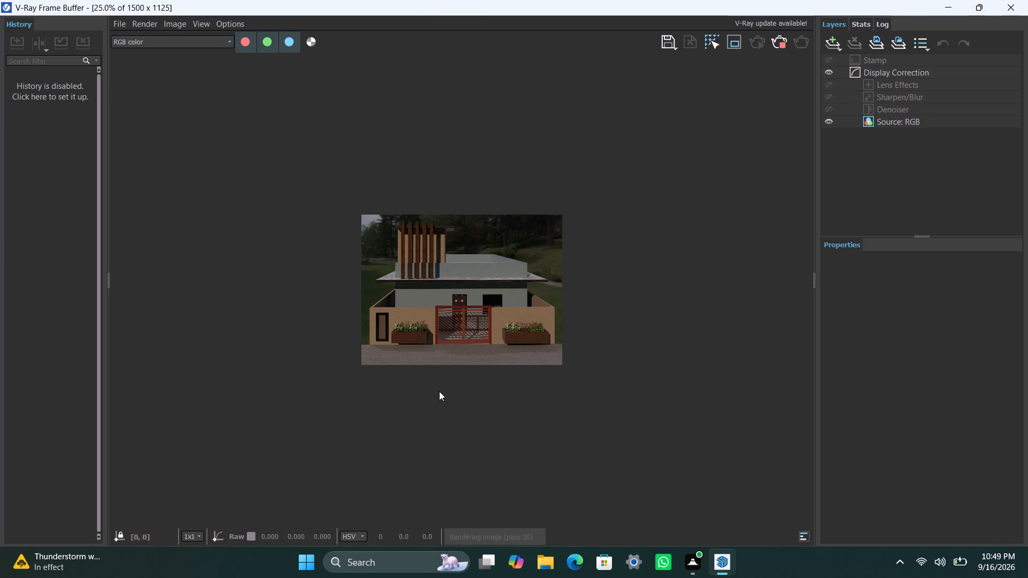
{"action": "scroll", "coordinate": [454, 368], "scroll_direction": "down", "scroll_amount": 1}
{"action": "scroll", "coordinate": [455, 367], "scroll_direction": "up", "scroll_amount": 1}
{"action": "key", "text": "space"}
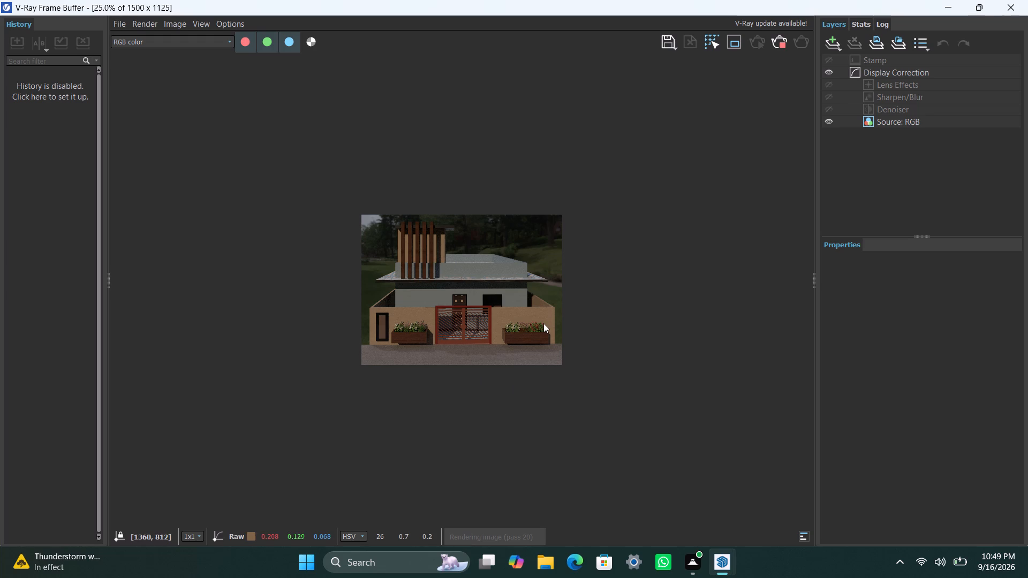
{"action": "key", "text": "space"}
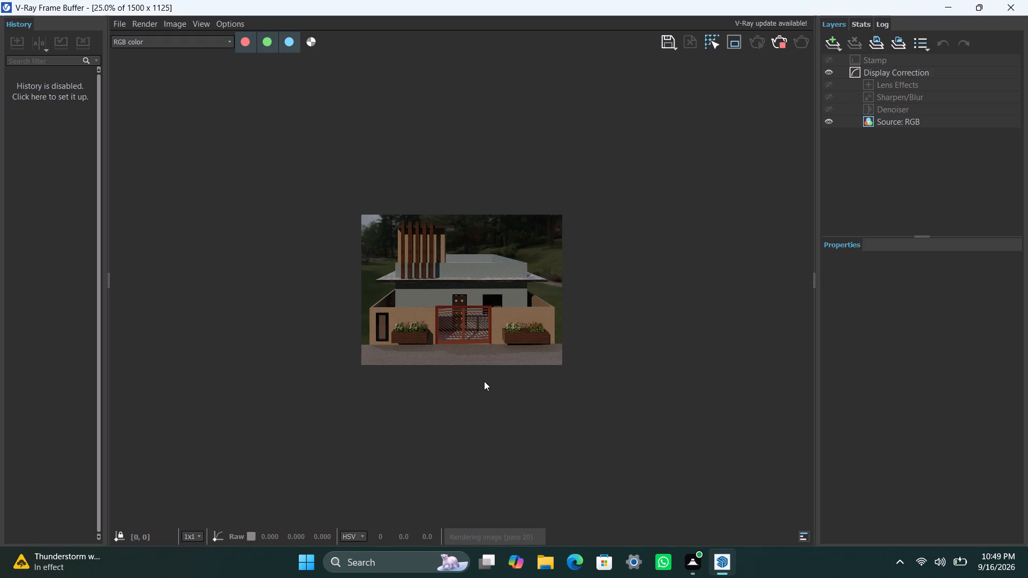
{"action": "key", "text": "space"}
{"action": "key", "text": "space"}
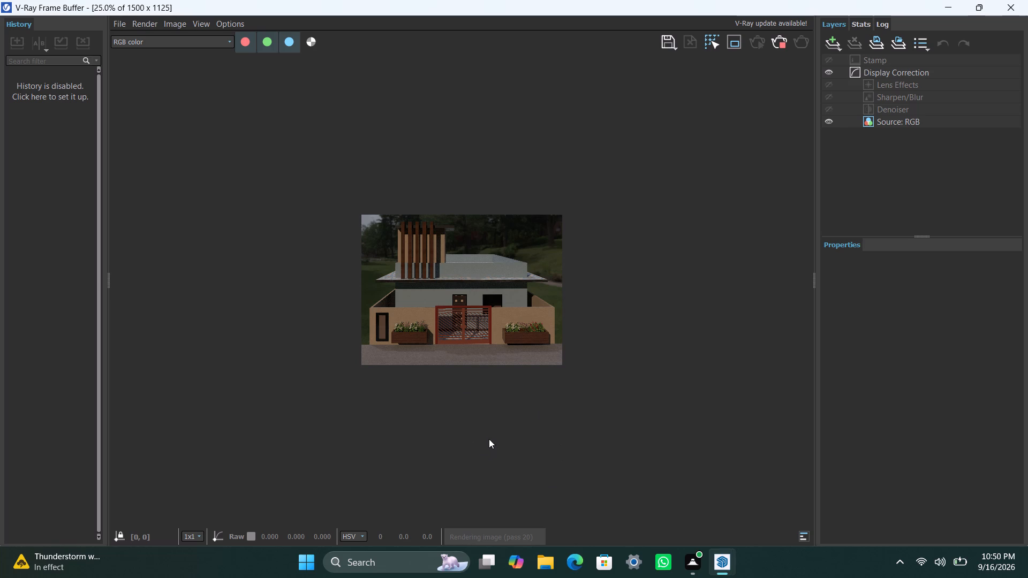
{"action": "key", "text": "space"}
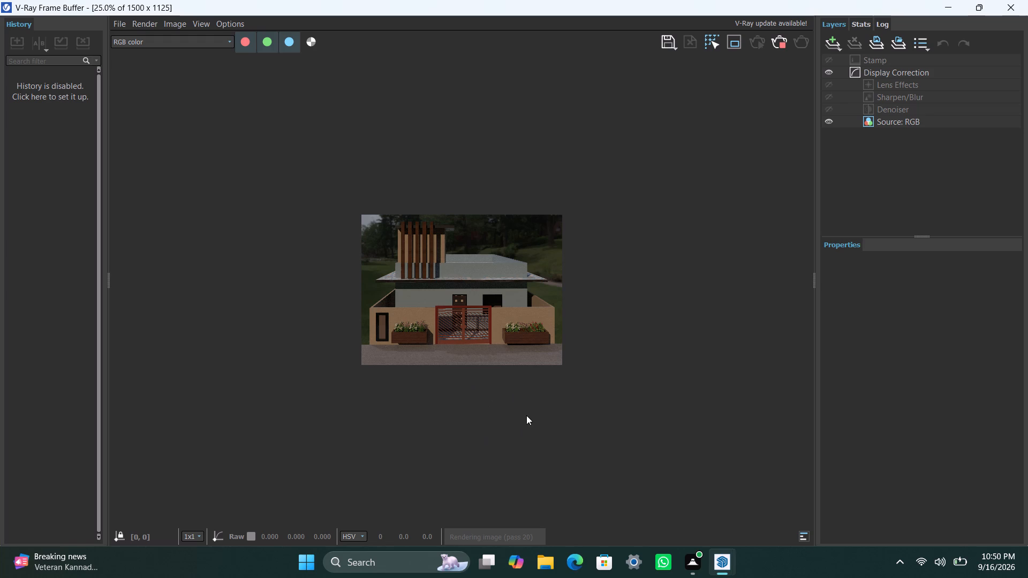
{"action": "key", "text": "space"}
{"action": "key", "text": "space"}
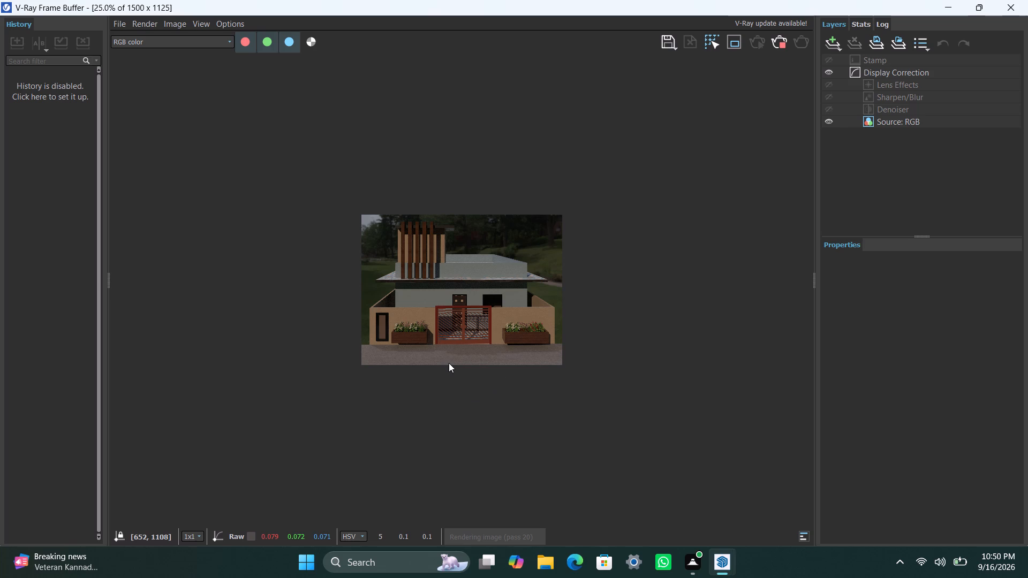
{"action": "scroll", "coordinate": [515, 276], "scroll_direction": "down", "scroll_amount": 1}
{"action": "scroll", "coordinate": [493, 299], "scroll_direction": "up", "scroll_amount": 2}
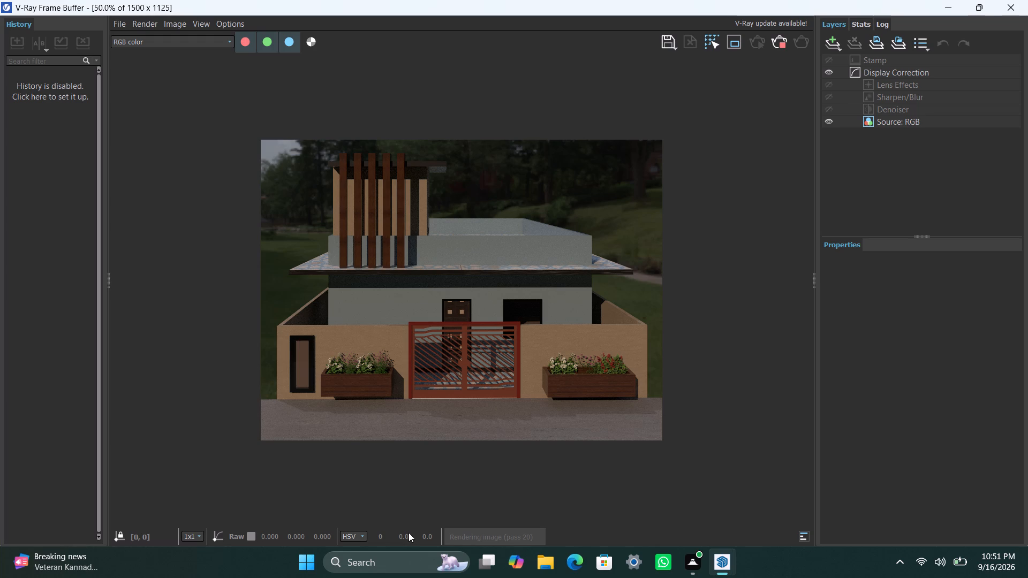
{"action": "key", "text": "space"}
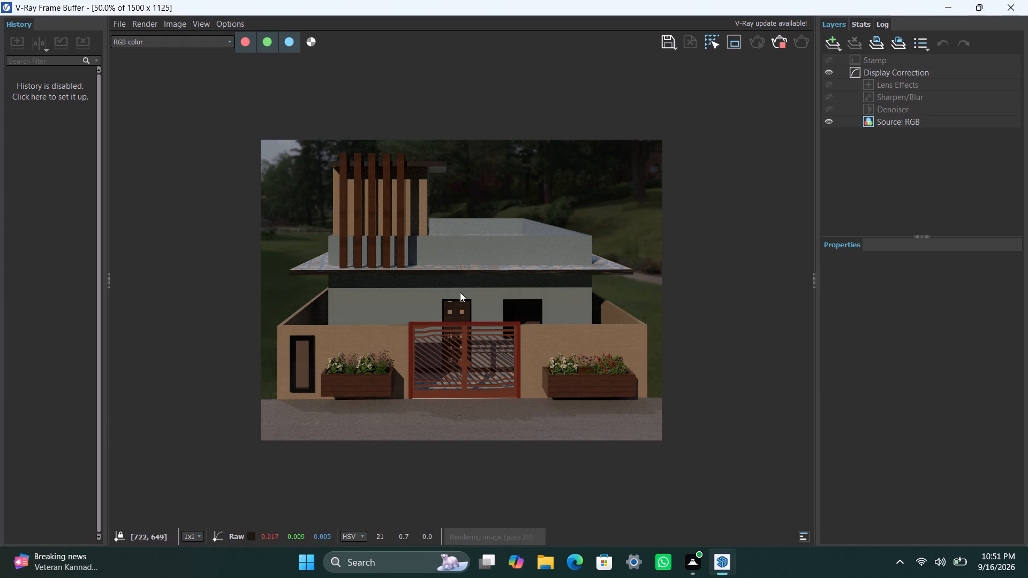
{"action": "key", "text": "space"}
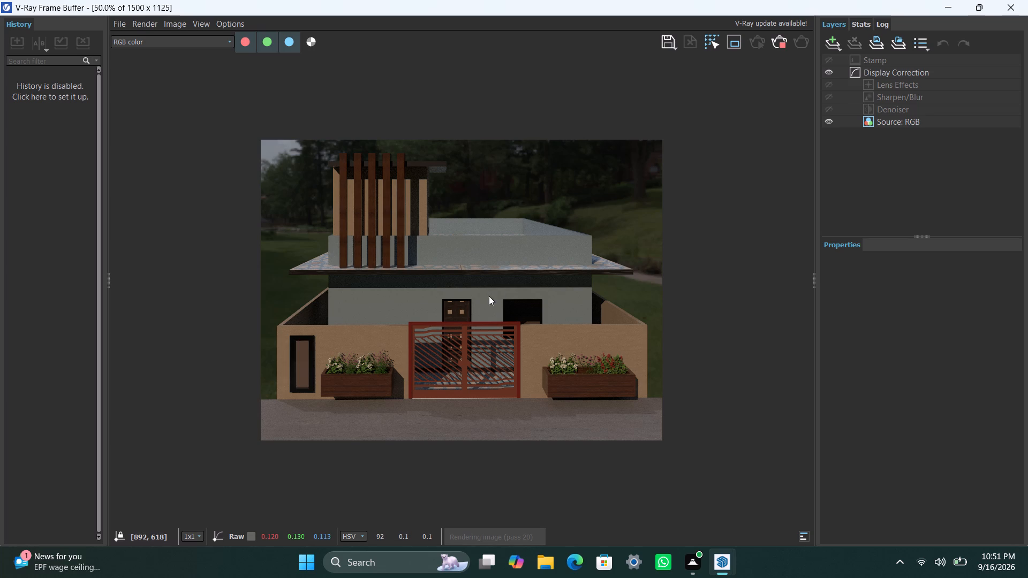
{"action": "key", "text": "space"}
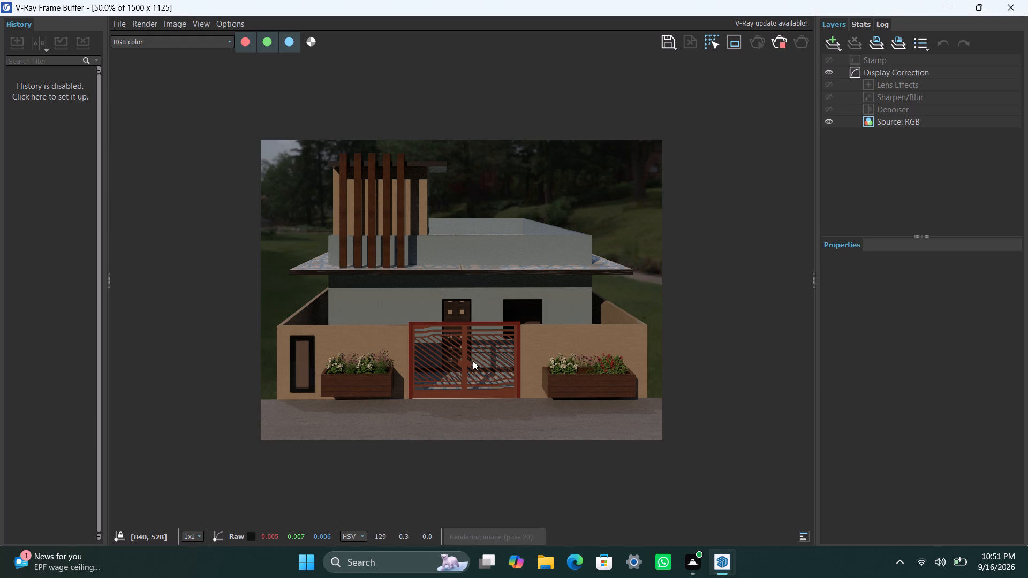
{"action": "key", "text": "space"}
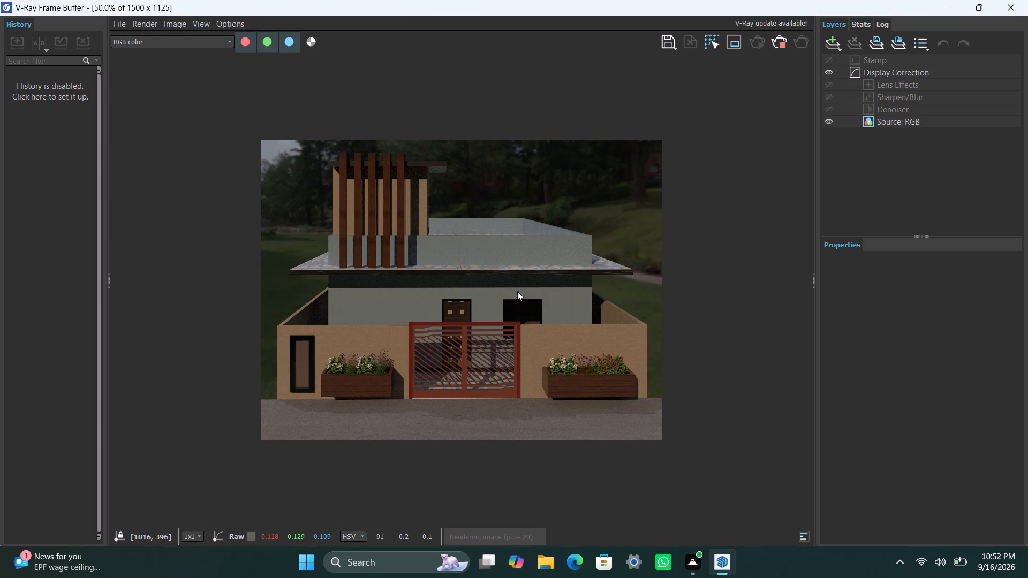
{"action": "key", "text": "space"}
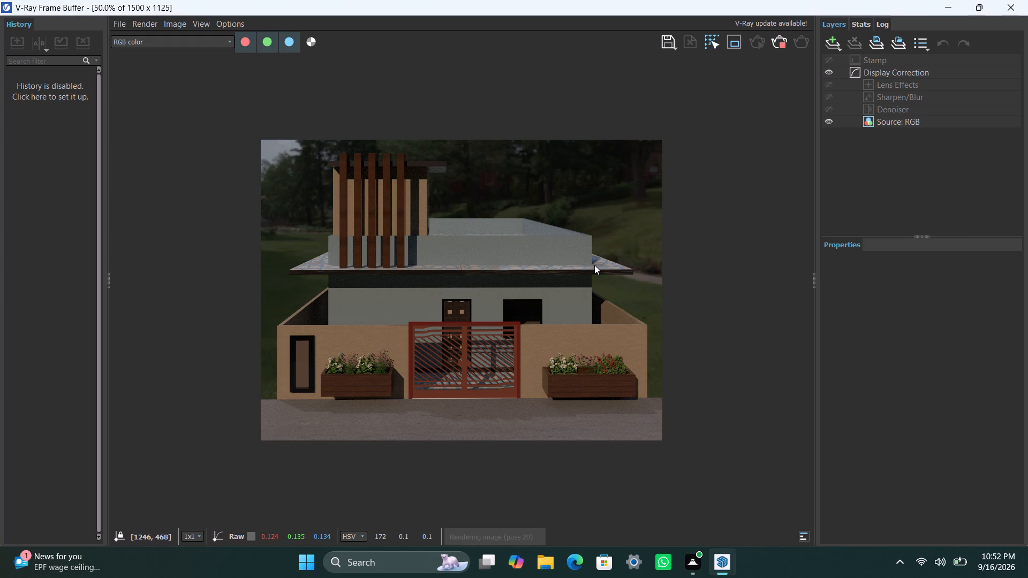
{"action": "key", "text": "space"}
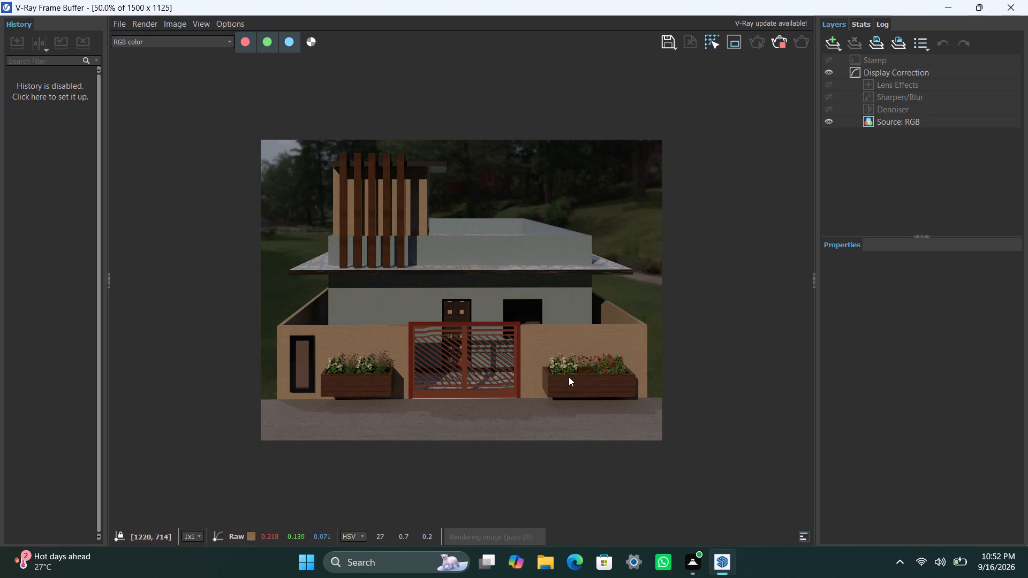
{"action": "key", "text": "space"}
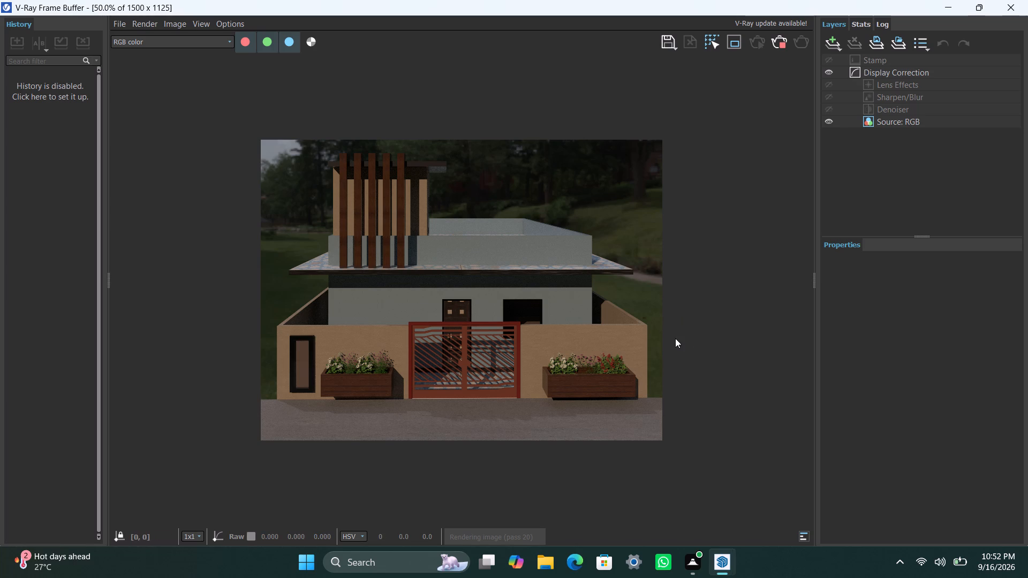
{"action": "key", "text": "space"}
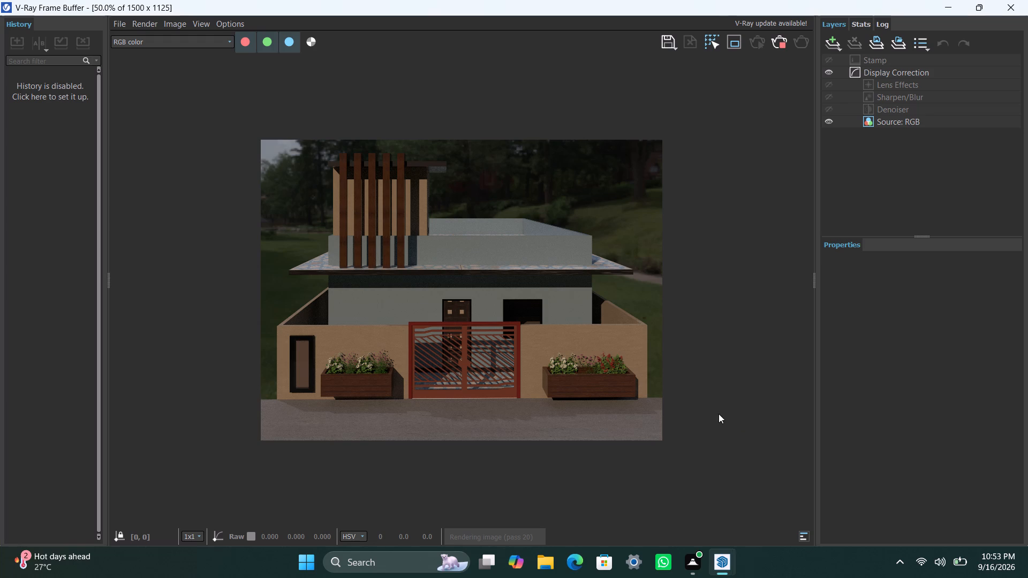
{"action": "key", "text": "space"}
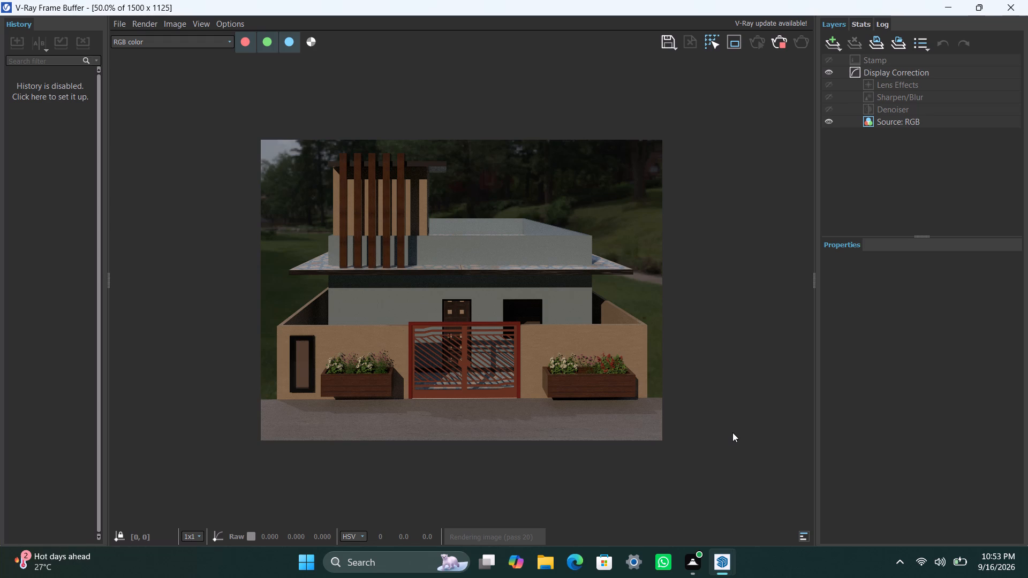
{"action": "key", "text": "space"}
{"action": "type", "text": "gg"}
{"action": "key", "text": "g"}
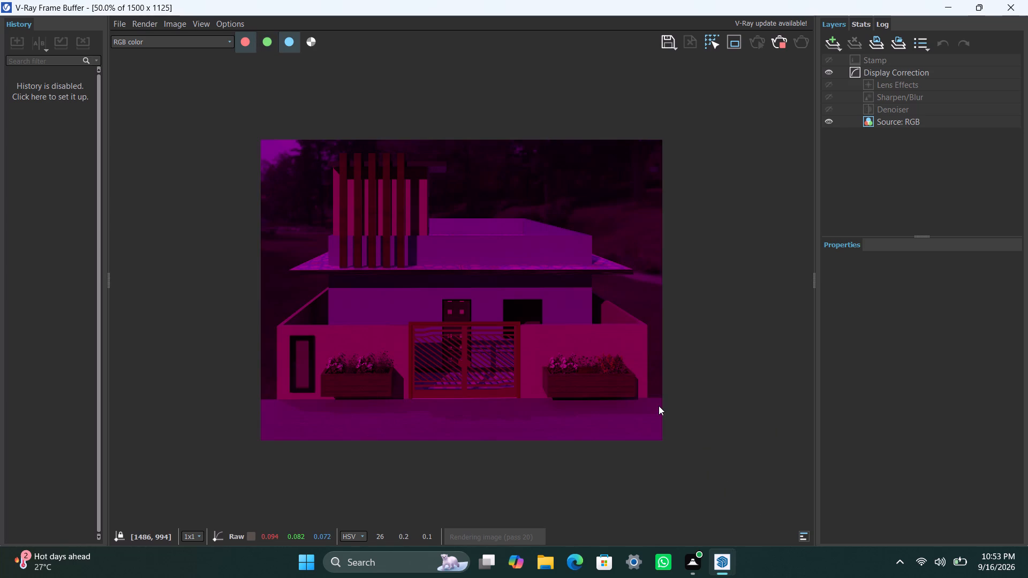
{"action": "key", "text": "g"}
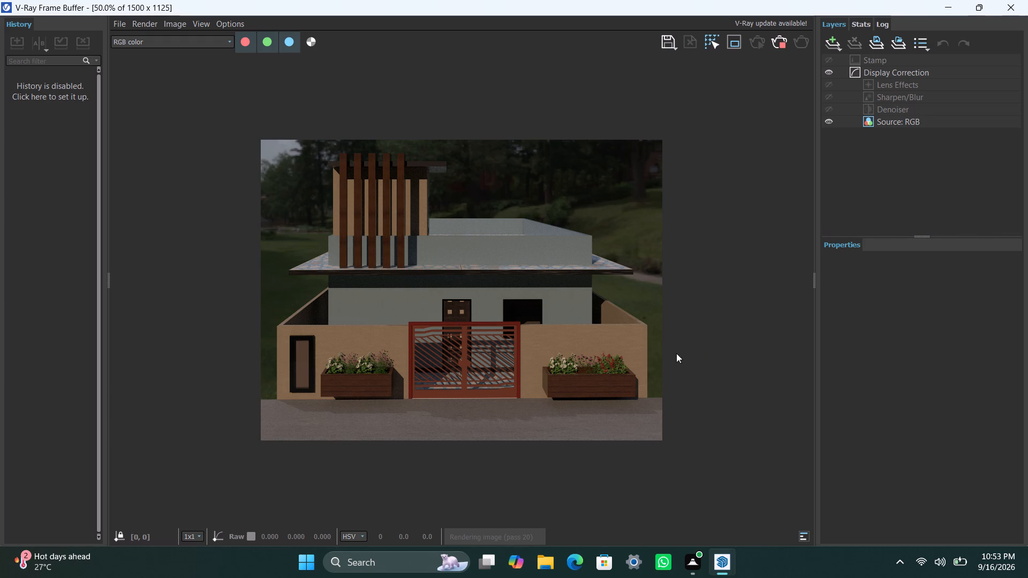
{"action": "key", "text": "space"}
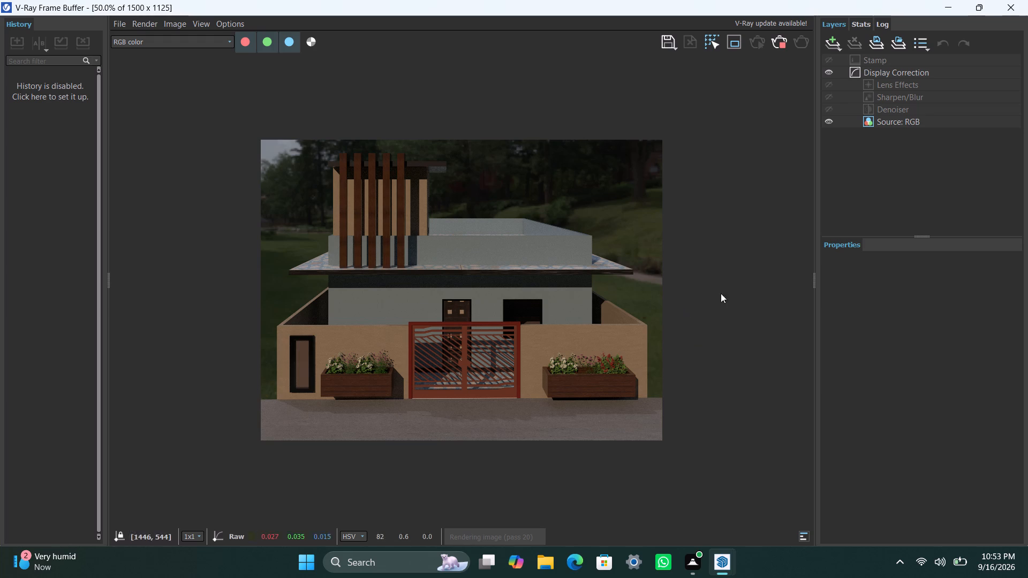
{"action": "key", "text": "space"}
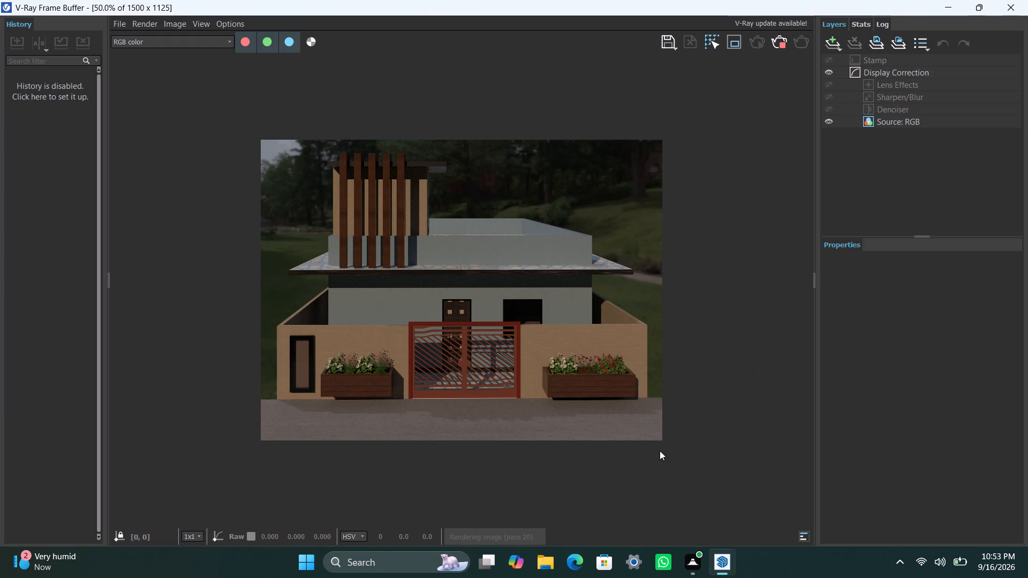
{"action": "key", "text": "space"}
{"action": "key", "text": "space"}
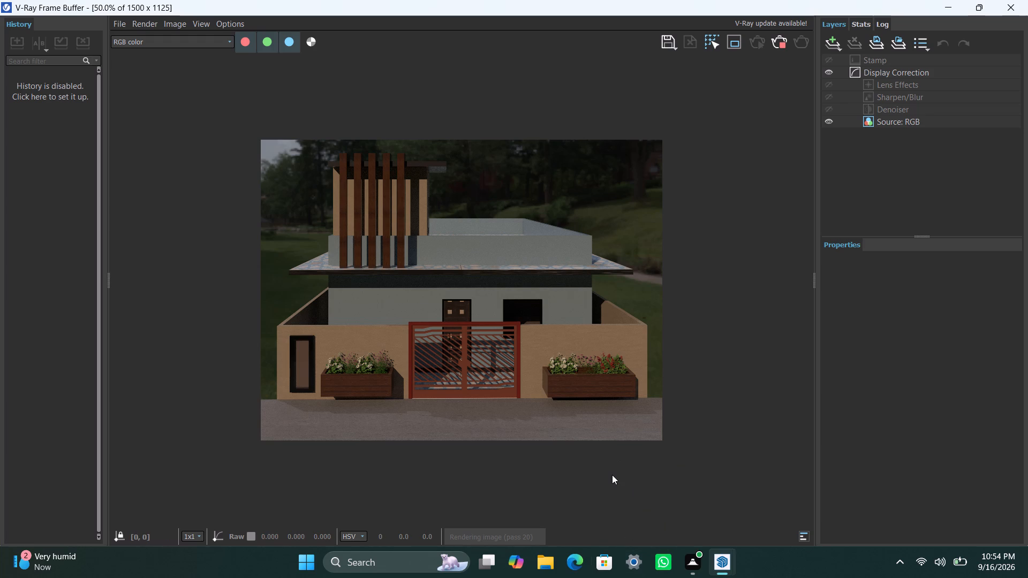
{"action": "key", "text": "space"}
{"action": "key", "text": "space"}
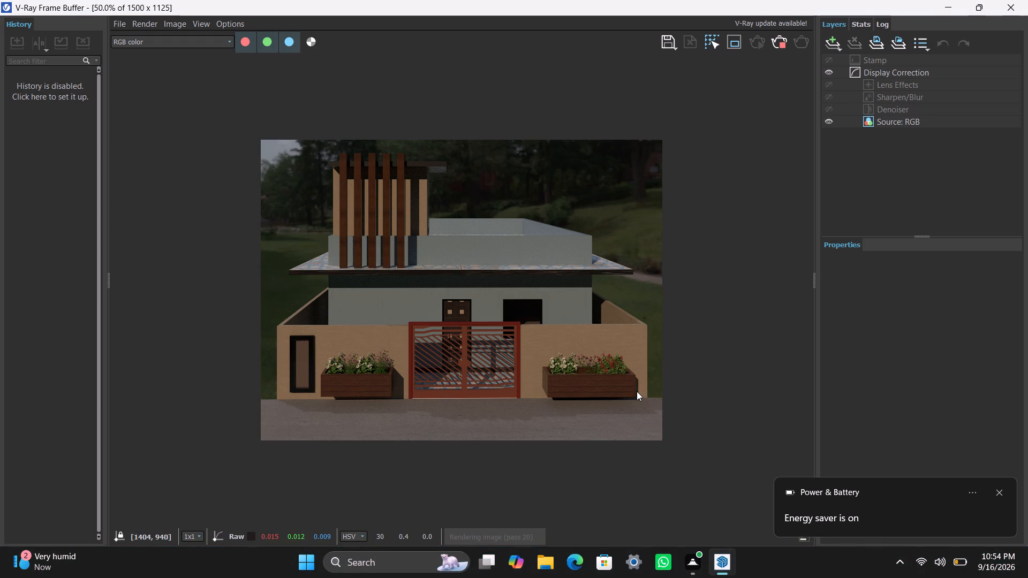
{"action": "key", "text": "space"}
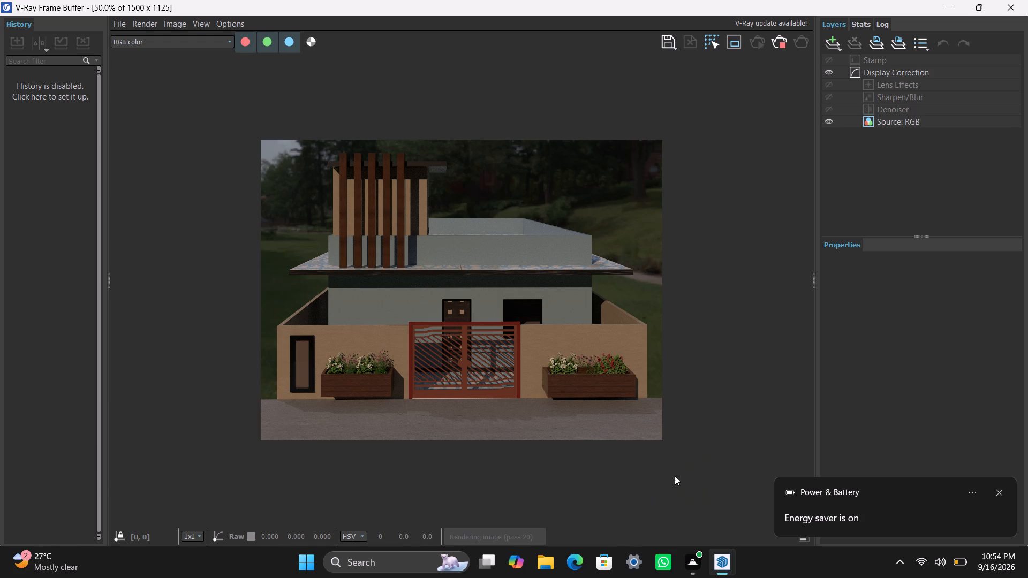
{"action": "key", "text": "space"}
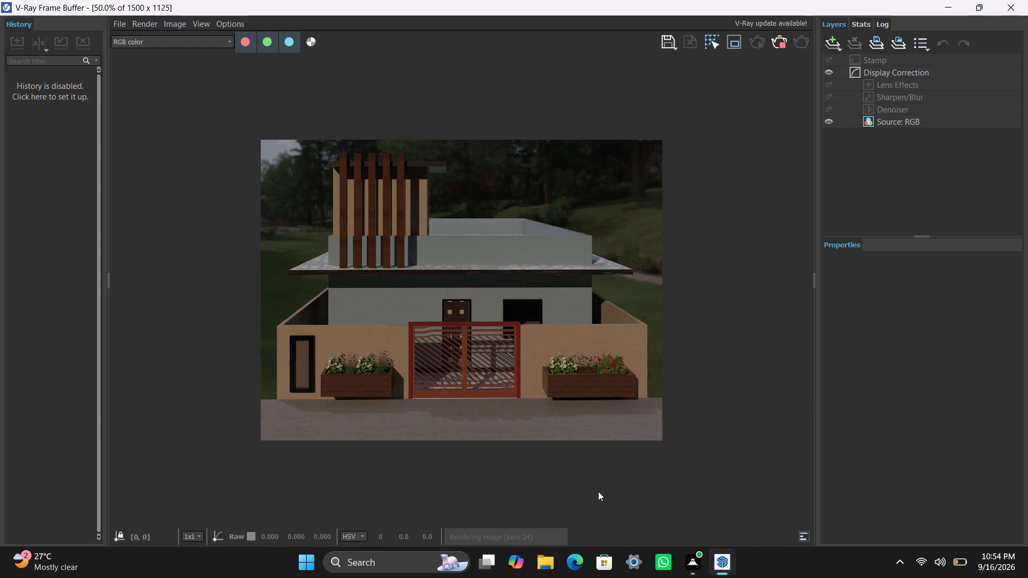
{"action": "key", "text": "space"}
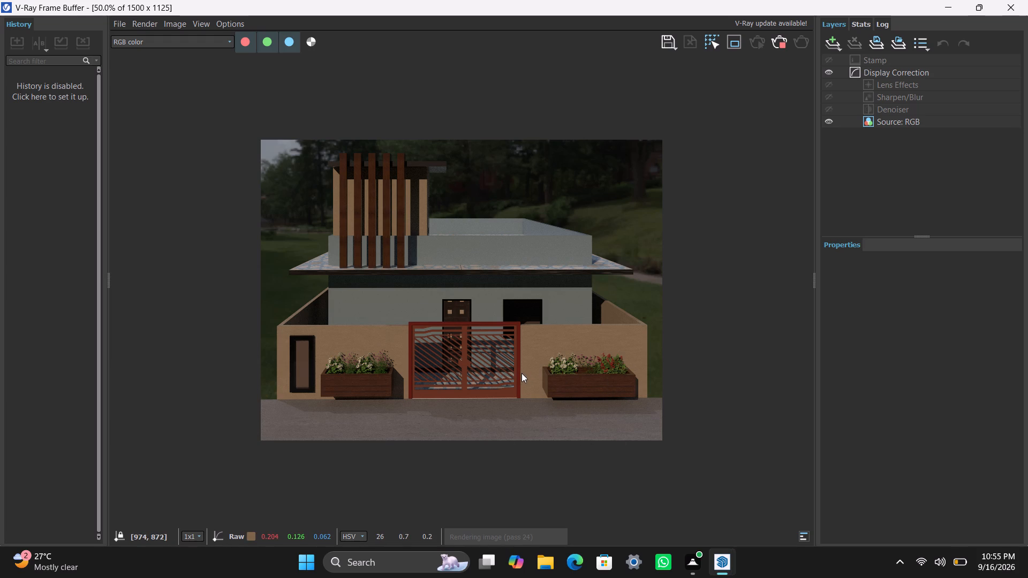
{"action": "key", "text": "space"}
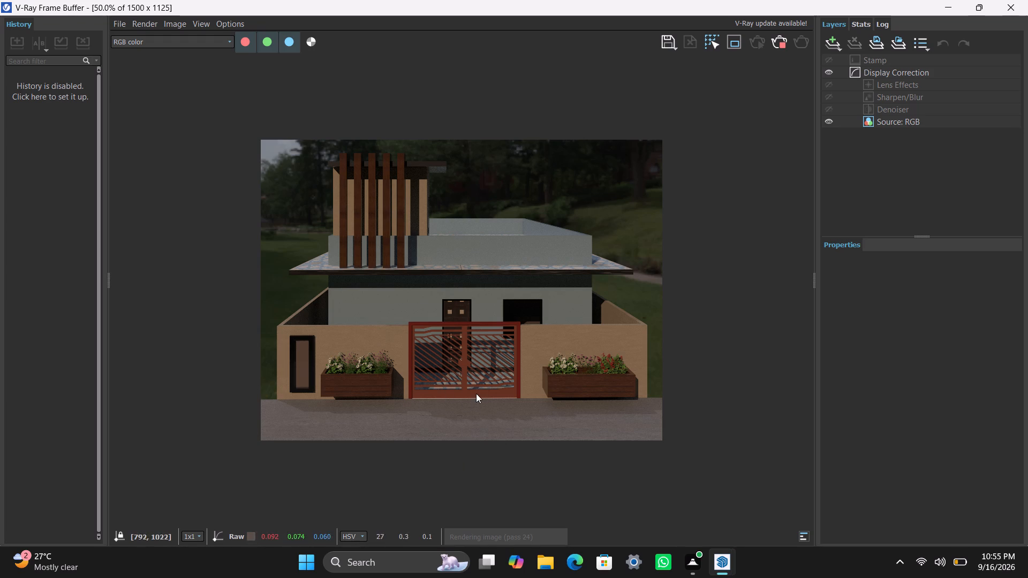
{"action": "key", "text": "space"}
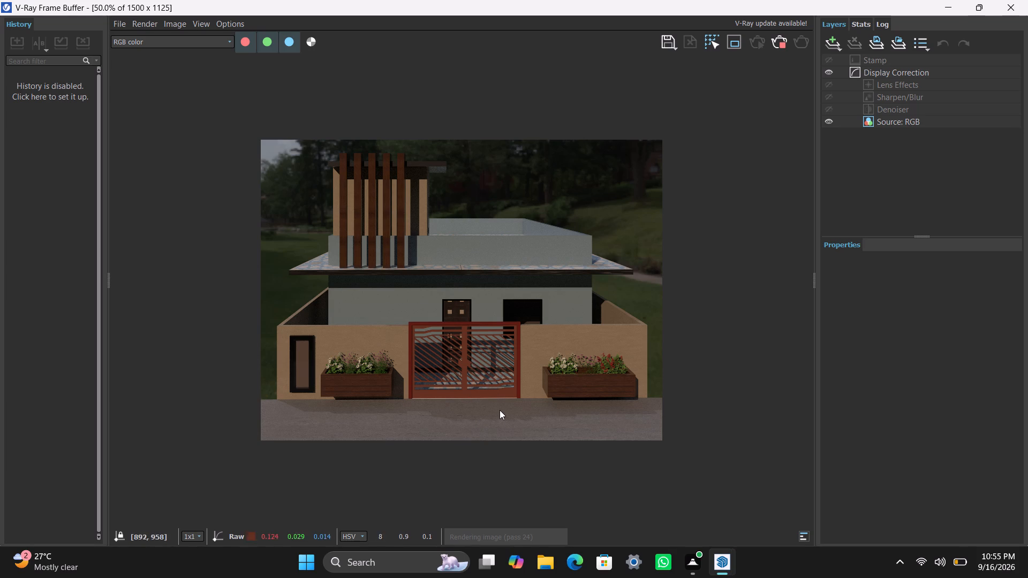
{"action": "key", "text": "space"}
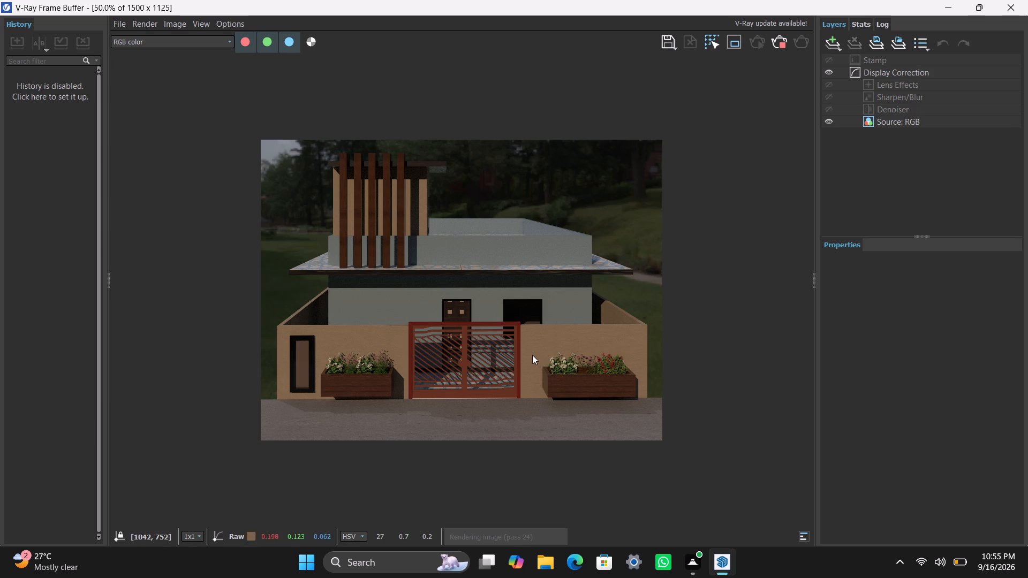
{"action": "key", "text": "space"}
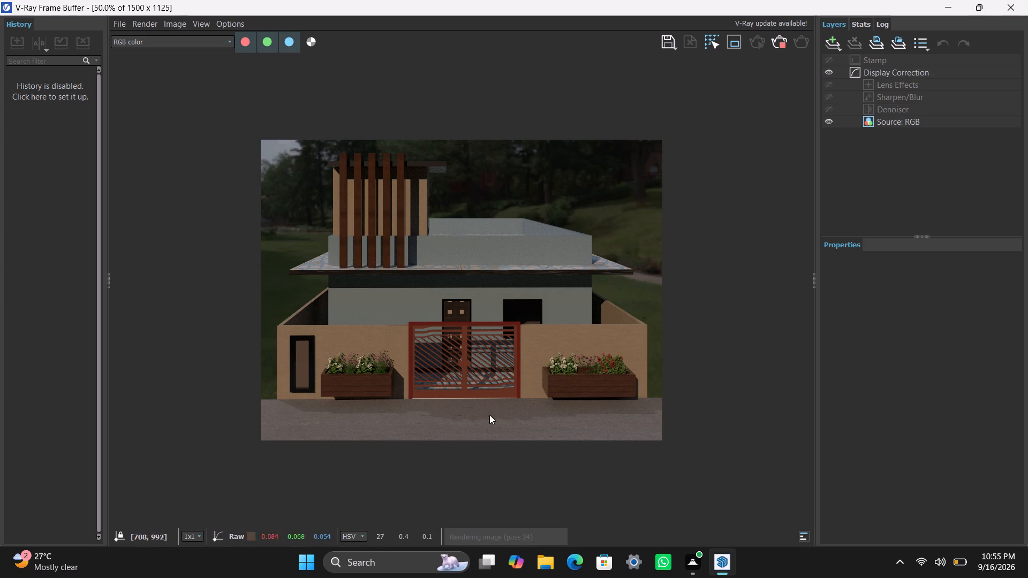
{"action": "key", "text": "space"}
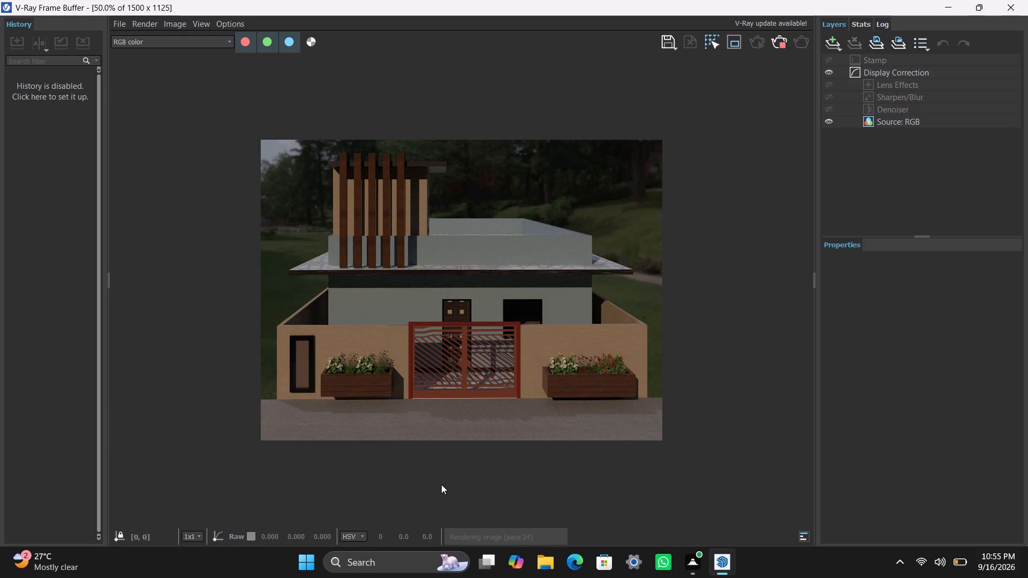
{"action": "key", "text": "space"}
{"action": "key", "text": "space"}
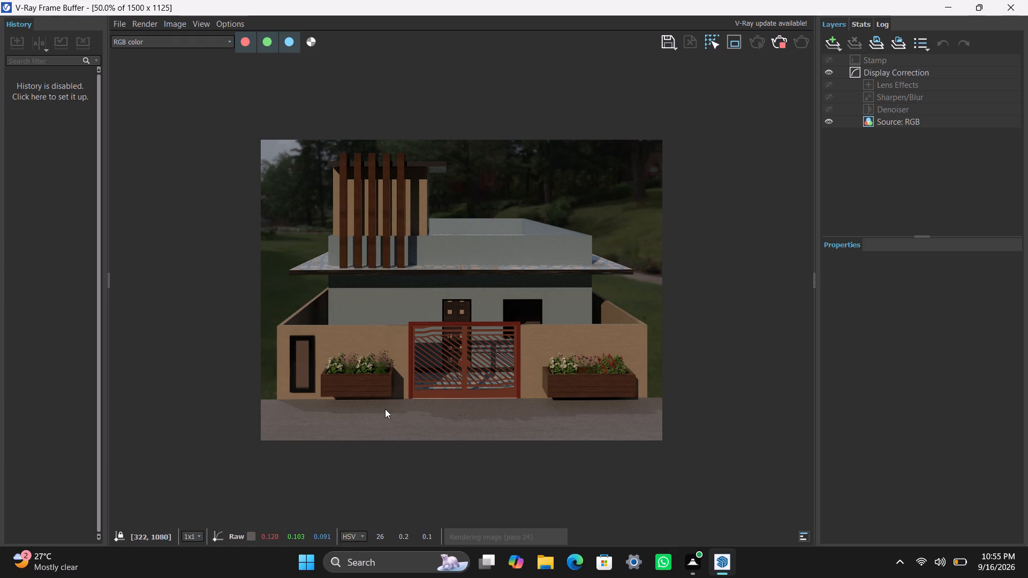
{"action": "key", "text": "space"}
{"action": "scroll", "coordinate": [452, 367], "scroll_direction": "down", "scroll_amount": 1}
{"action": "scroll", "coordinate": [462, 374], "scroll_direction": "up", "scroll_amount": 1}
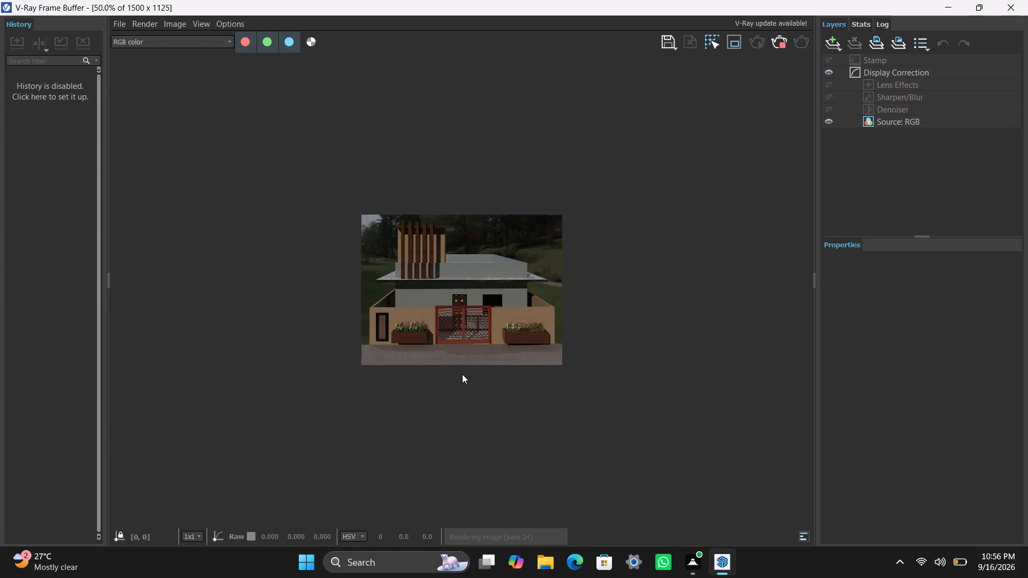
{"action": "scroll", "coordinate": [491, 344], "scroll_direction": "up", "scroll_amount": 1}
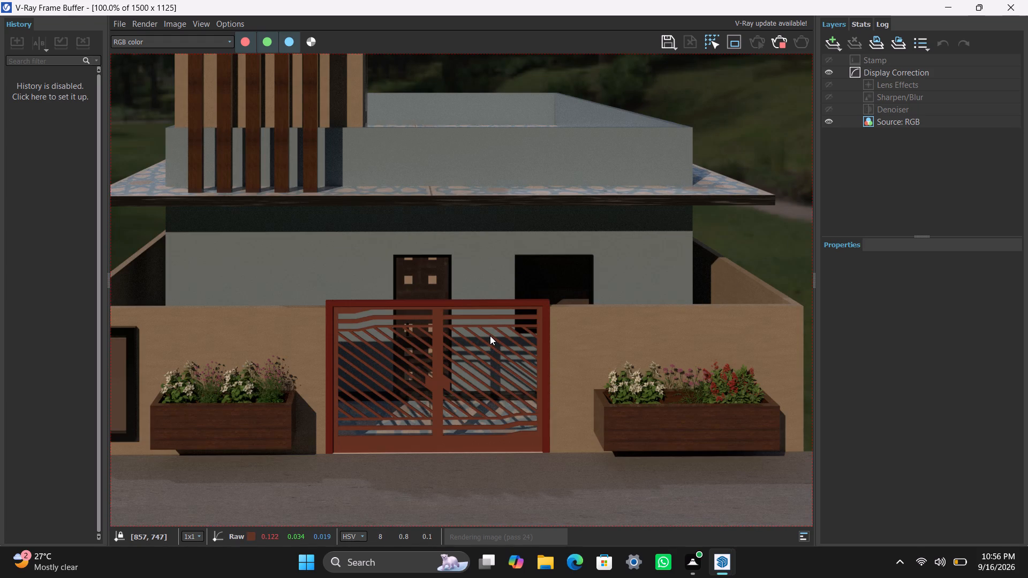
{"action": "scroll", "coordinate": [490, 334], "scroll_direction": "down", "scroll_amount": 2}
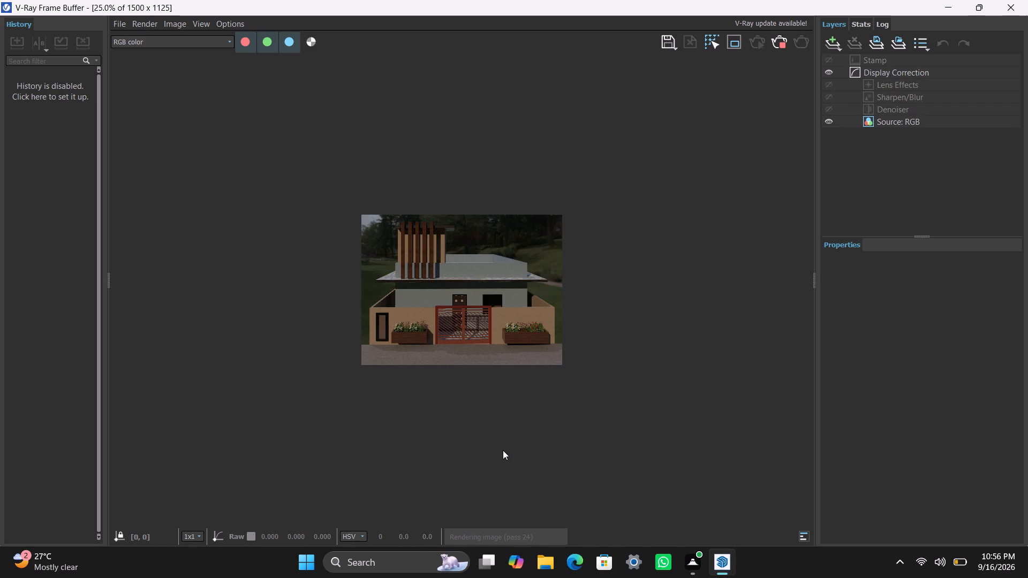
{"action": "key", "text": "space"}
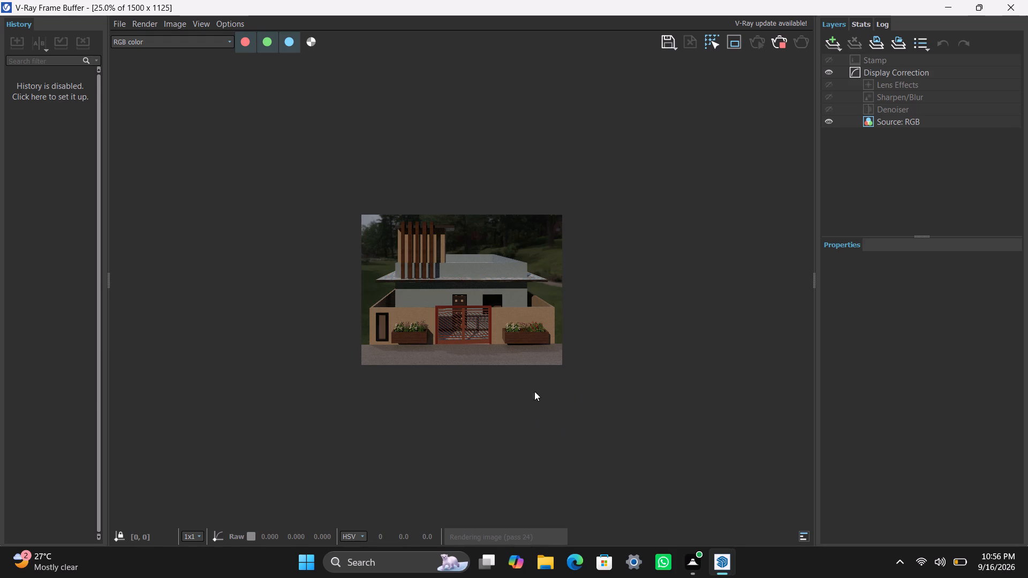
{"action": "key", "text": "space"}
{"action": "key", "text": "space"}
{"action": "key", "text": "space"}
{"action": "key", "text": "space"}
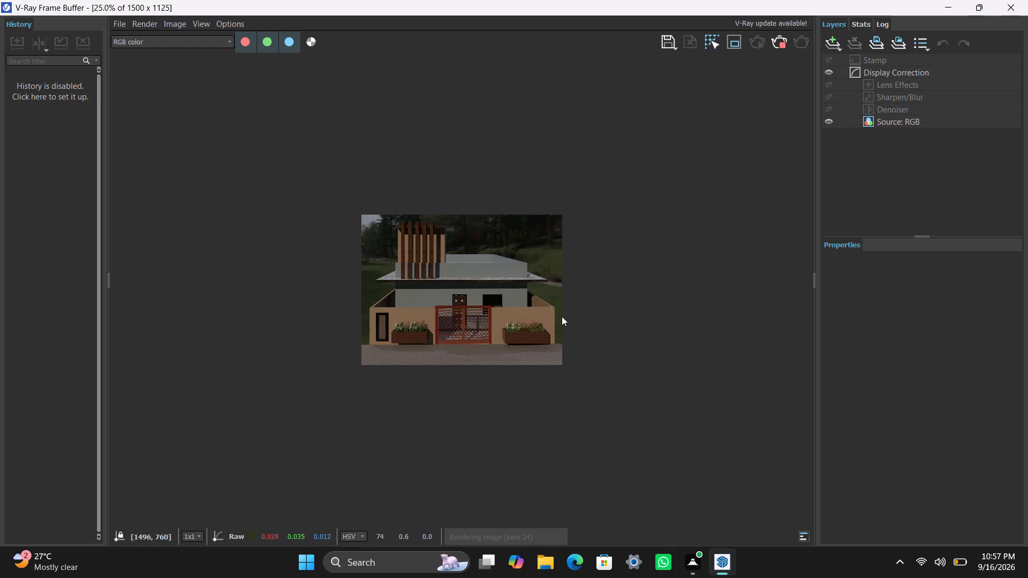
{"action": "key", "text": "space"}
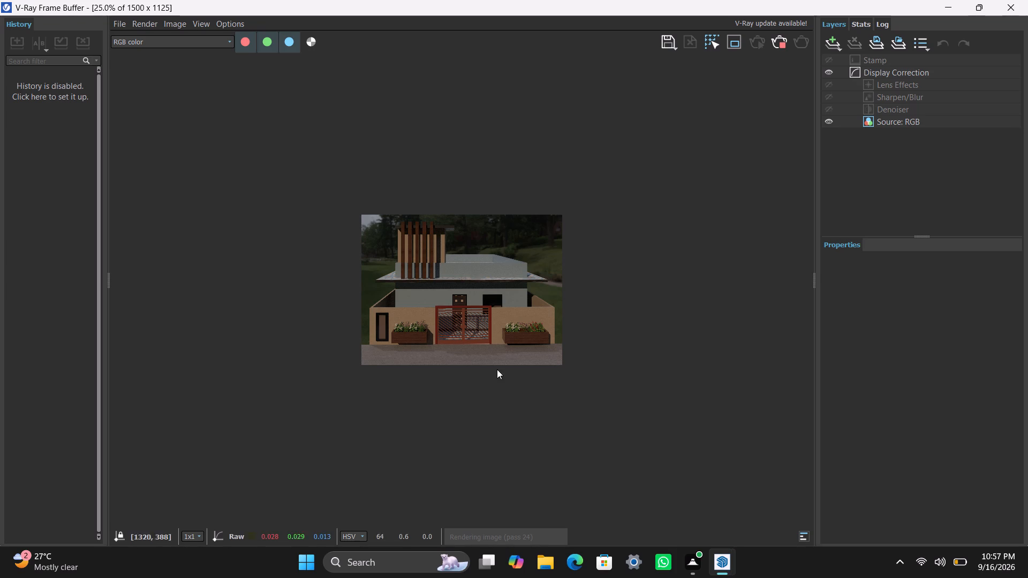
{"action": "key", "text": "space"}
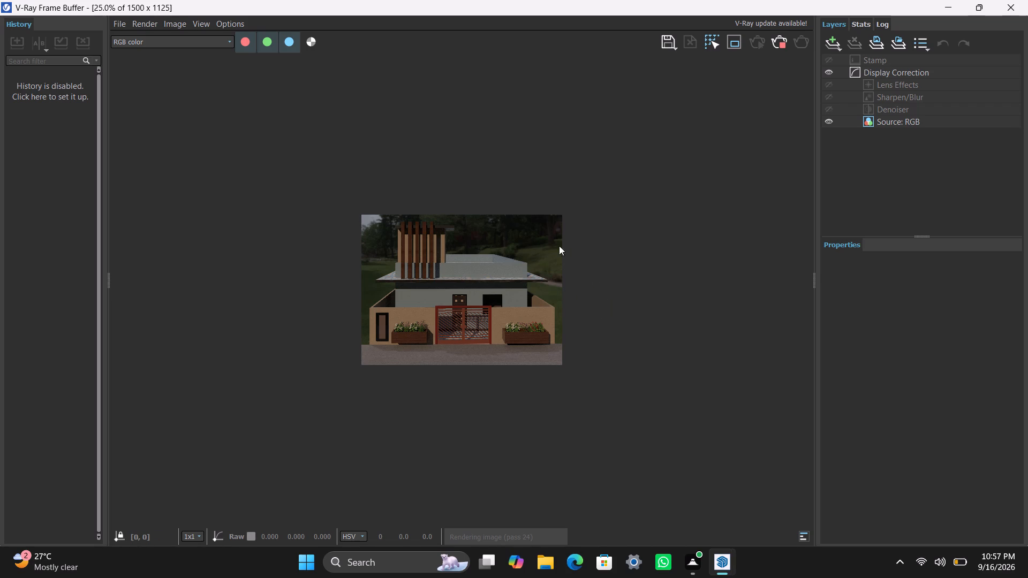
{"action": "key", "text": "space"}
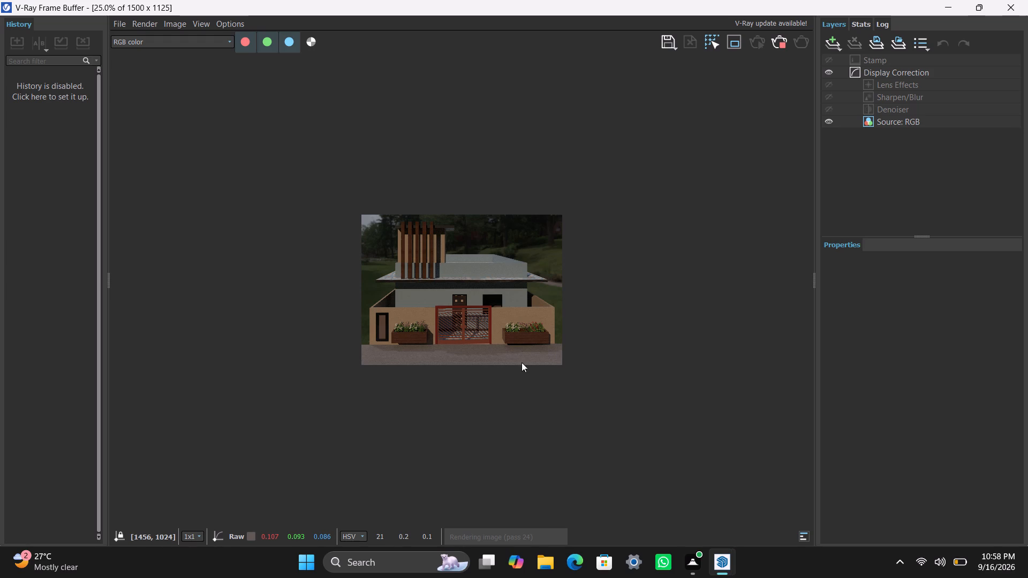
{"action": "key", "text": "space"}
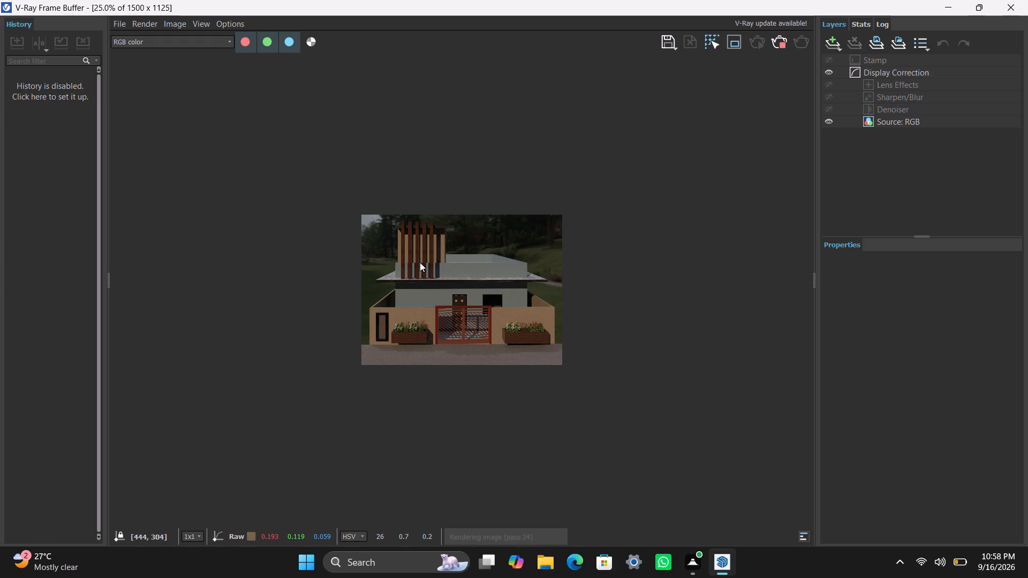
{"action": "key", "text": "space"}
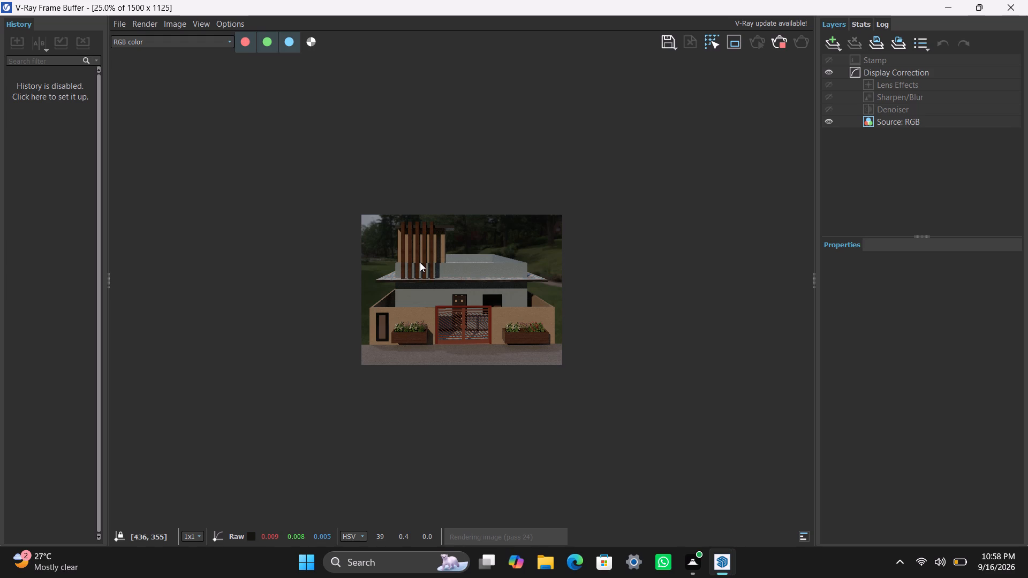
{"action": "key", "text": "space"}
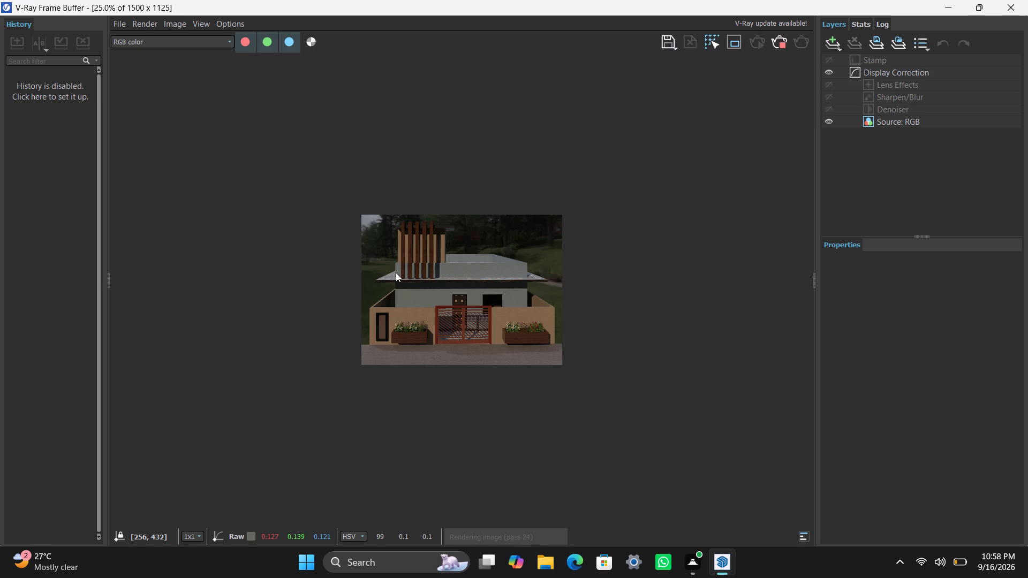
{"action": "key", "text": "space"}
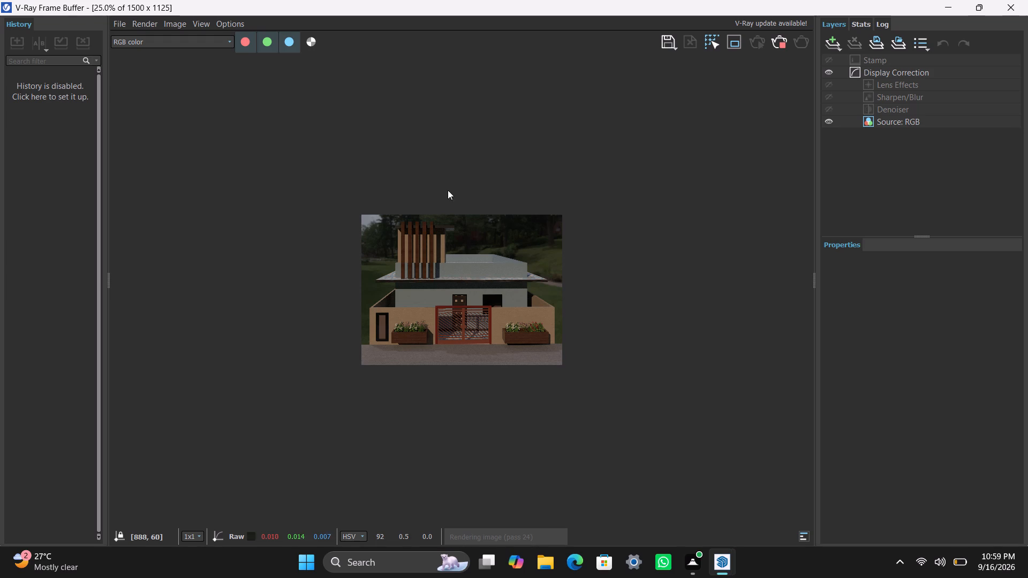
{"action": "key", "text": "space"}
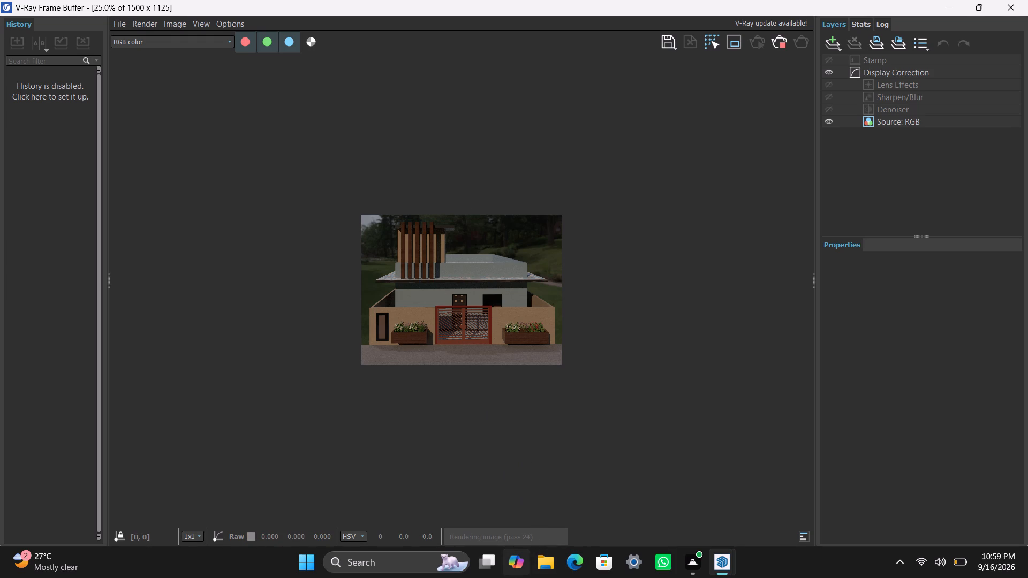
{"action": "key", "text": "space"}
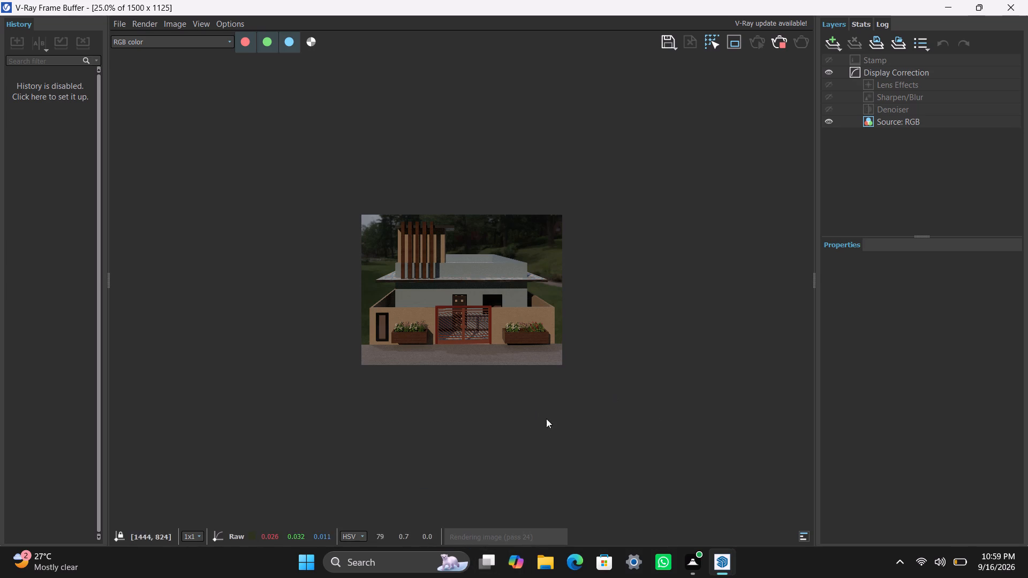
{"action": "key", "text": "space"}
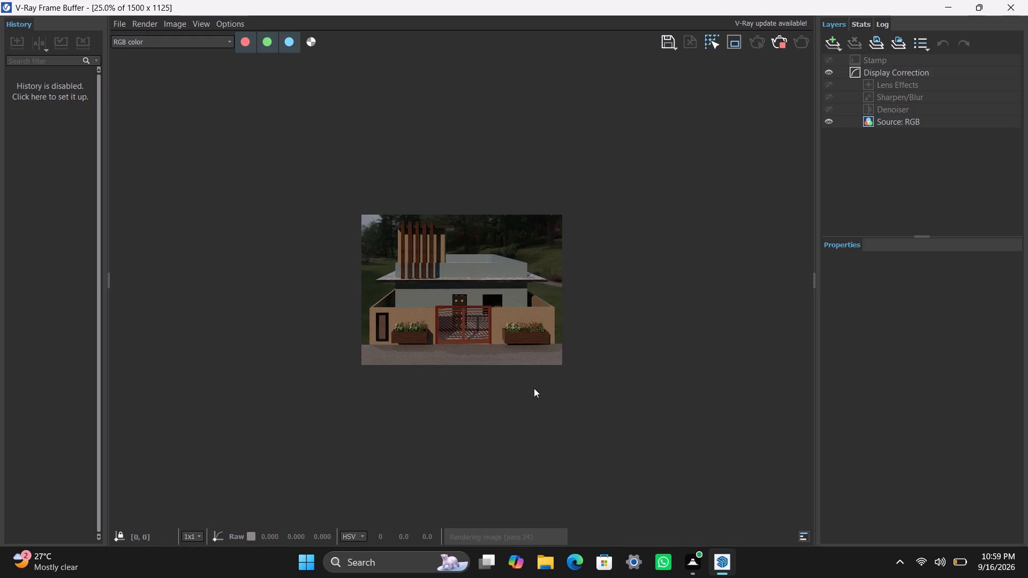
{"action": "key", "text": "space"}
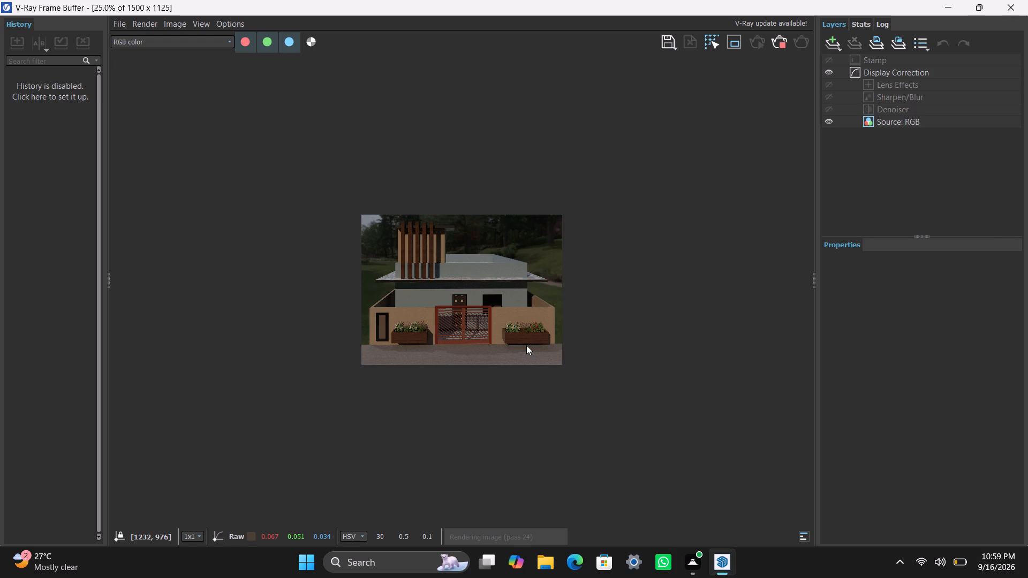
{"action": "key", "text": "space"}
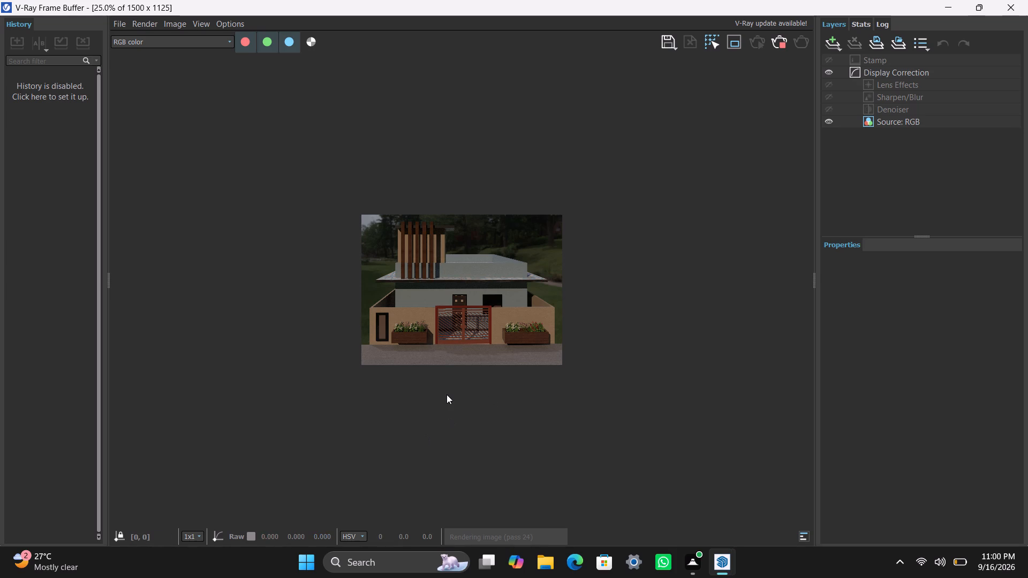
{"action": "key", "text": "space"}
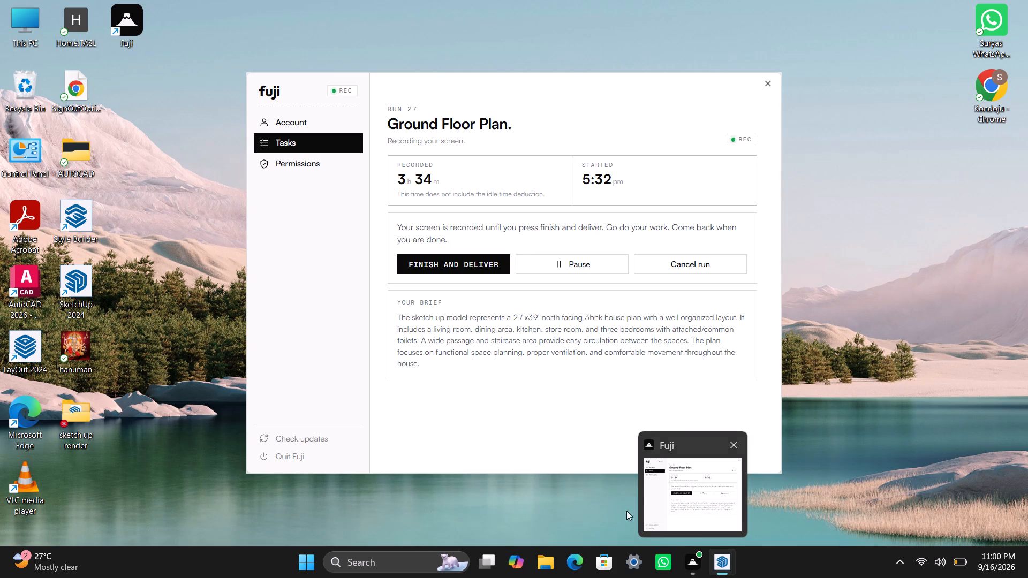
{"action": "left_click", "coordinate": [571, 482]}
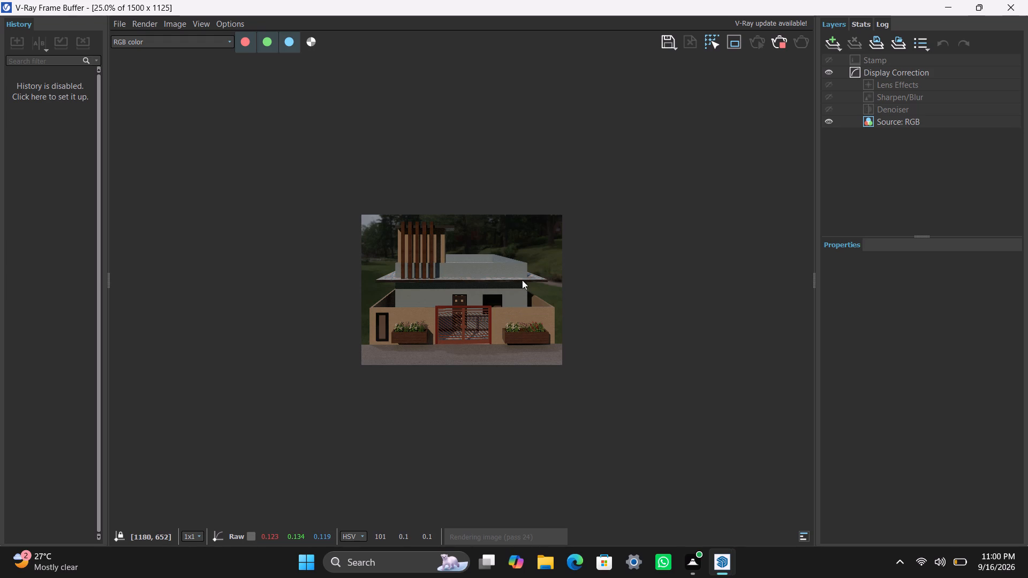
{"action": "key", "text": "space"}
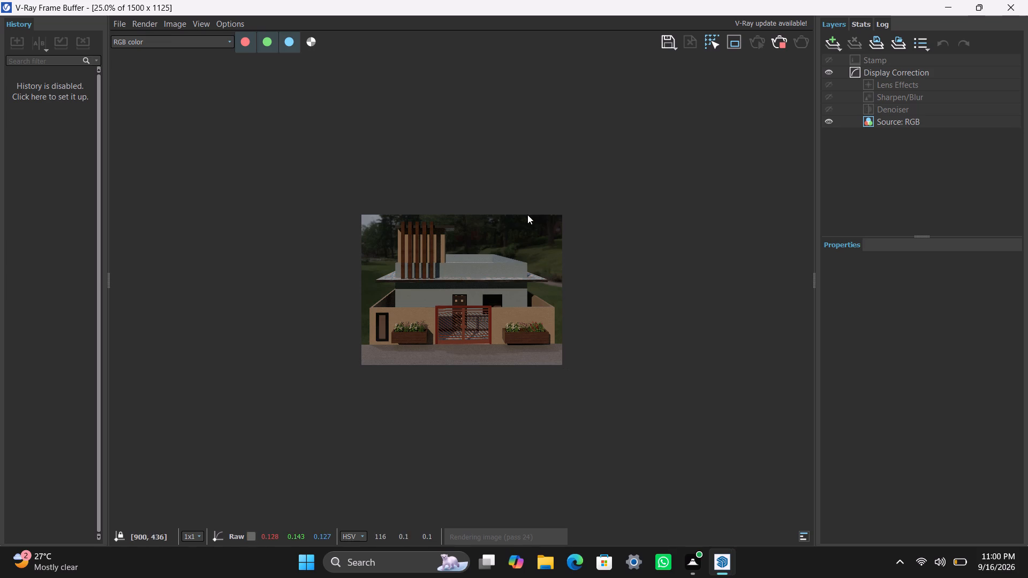
Examine the in-progress front render close up, checking the facade, gate, flower planters and roof edge.
{"action": "scroll", "coordinate": [328, 297], "scroll_direction": "up", "scroll_amount": 2}
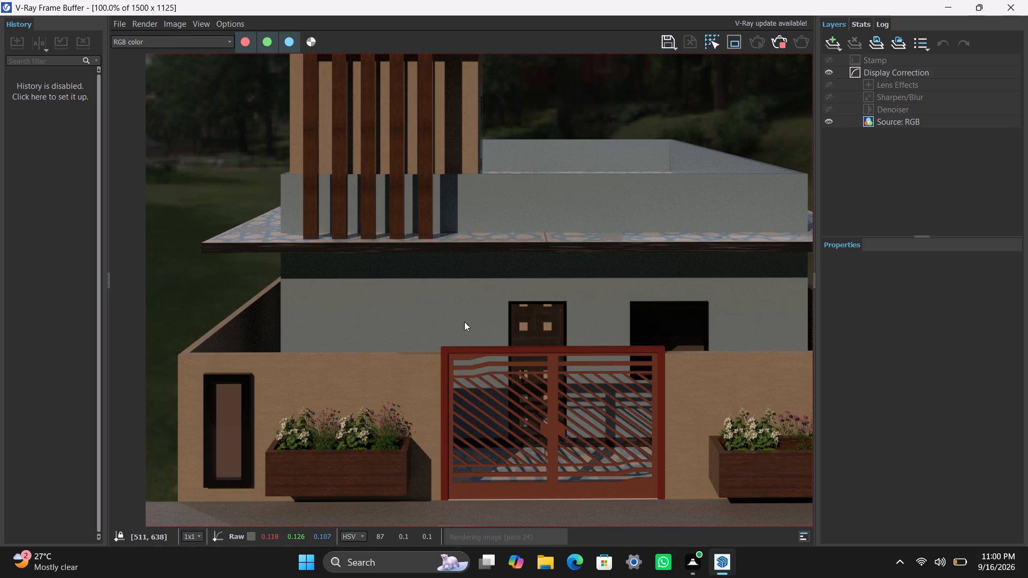
{"action": "scroll", "coordinate": [470, 320], "scroll_direction": "down", "scroll_amount": 2}
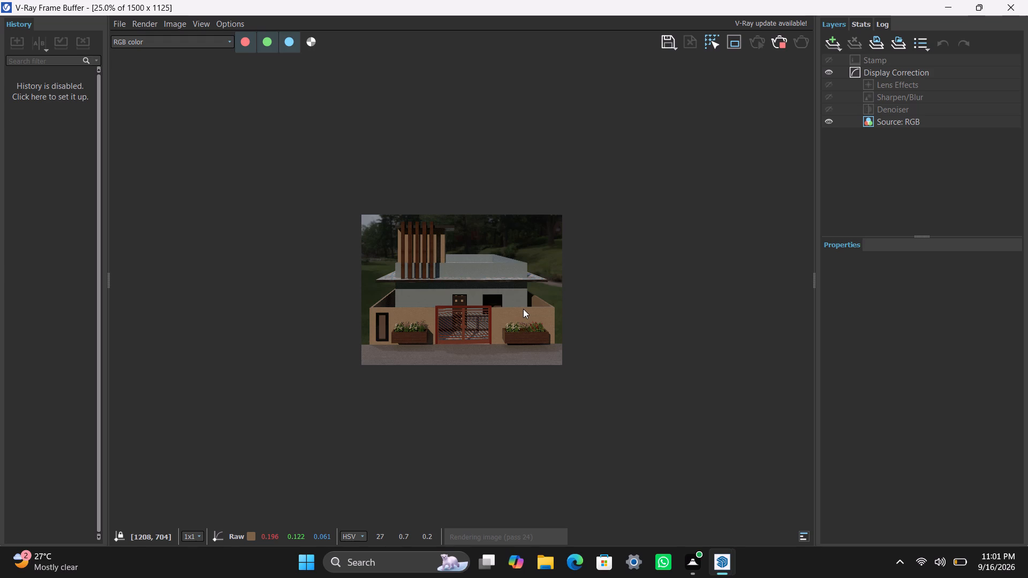
{"action": "scroll", "coordinate": [528, 306], "scroll_direction": "down", "scroll_amount": 2}
{"action": "scroll", "coordinate": [527, 309], "scroll_direction": "up", "scroll_amount": 4}
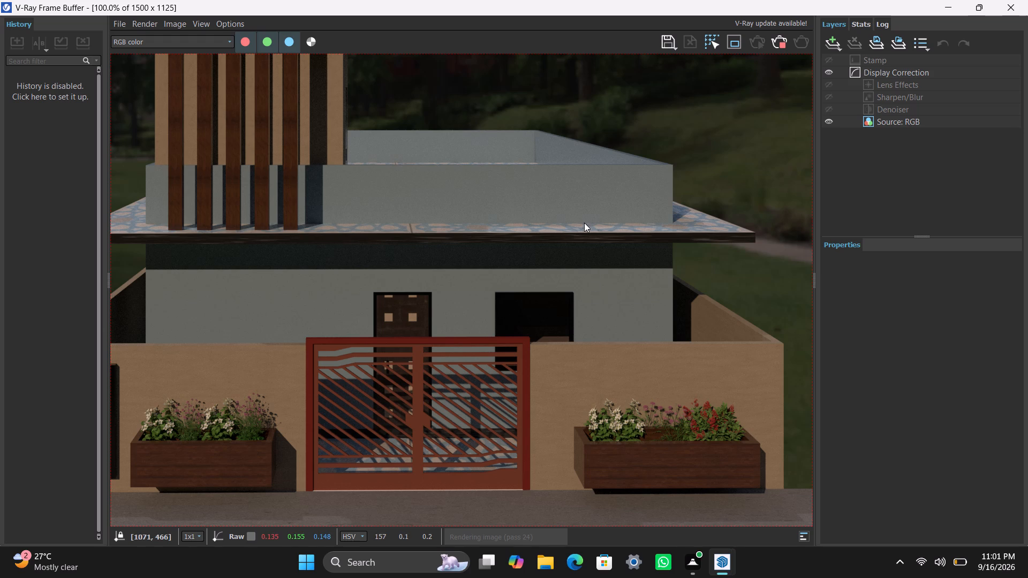
{"action": "key", "text": "space"}
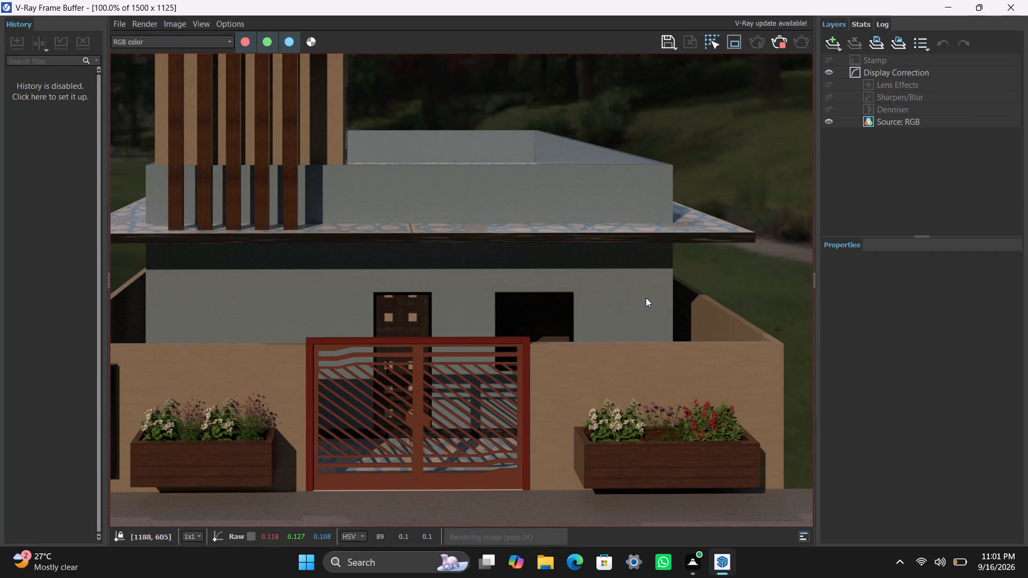
{"action": "scroll", "coordinate": [644, 302], "scroll_direction": "down", "scroll_amount": 3}
{"action": "scroll", "coordinate": [631, 328], "scroll_direction": "up", "scroll_amount": 1}
{"action": "scroll", "coordinate": [525, 356], "scroll_direction": "up", "scroll_amount": 1}
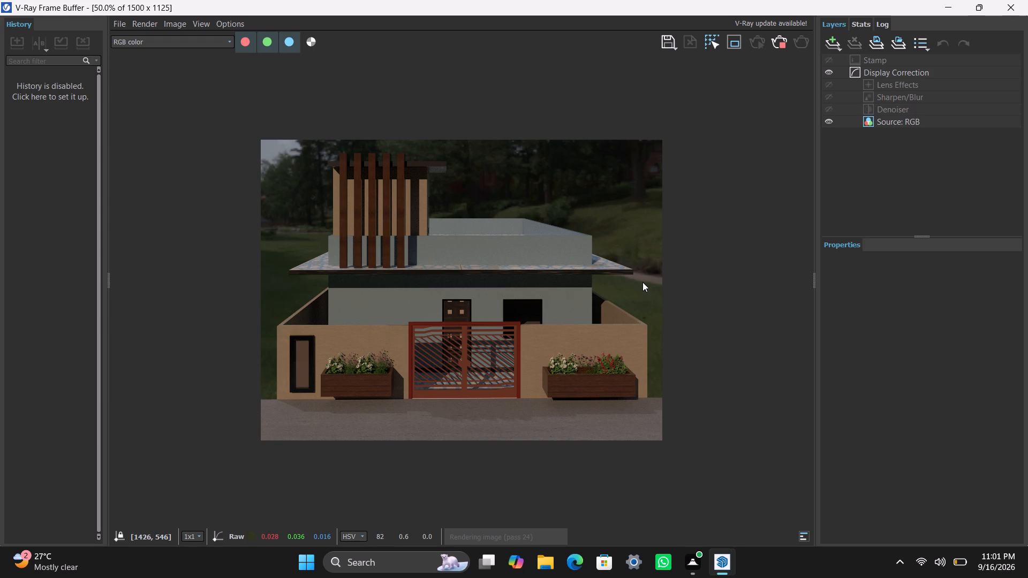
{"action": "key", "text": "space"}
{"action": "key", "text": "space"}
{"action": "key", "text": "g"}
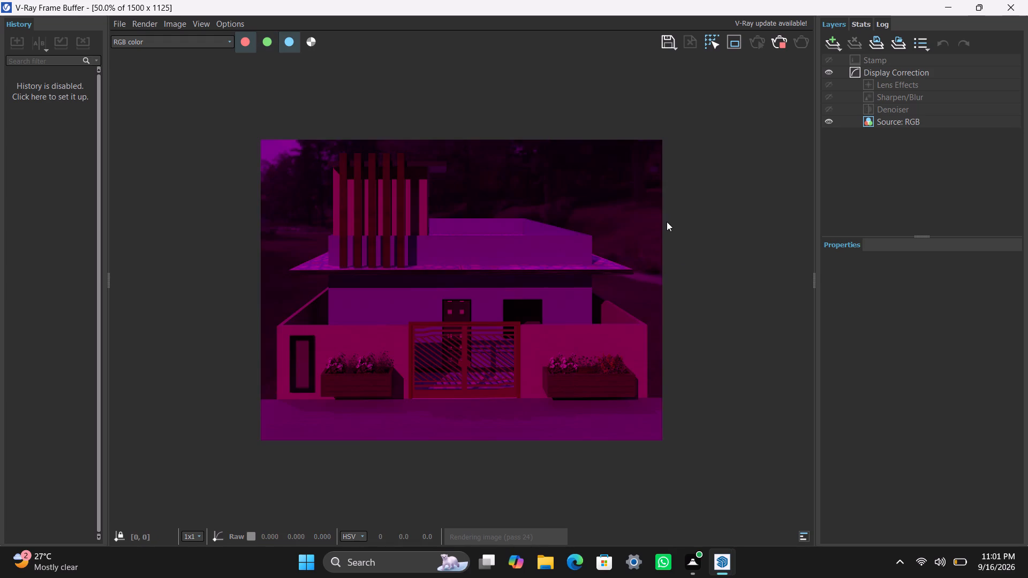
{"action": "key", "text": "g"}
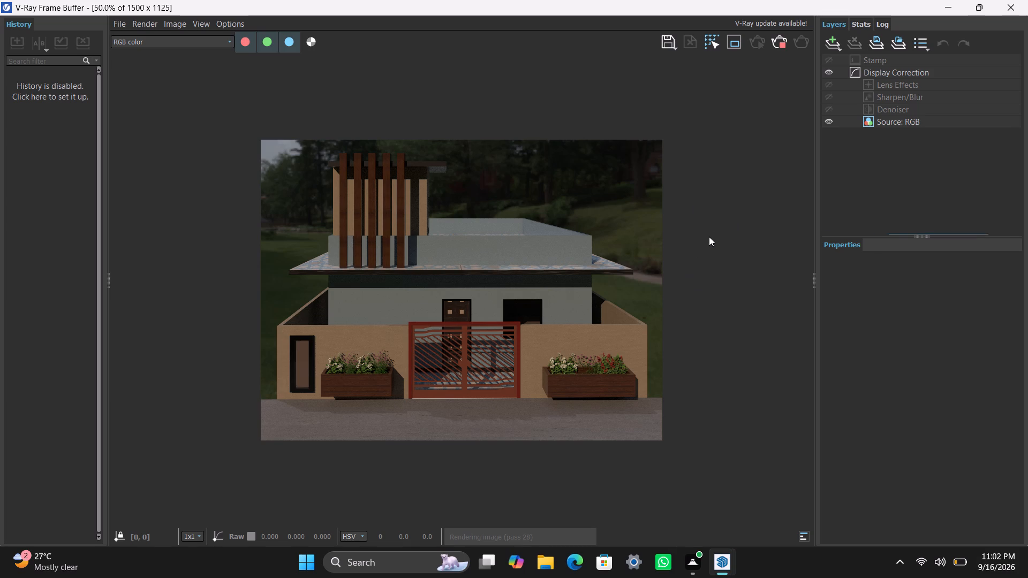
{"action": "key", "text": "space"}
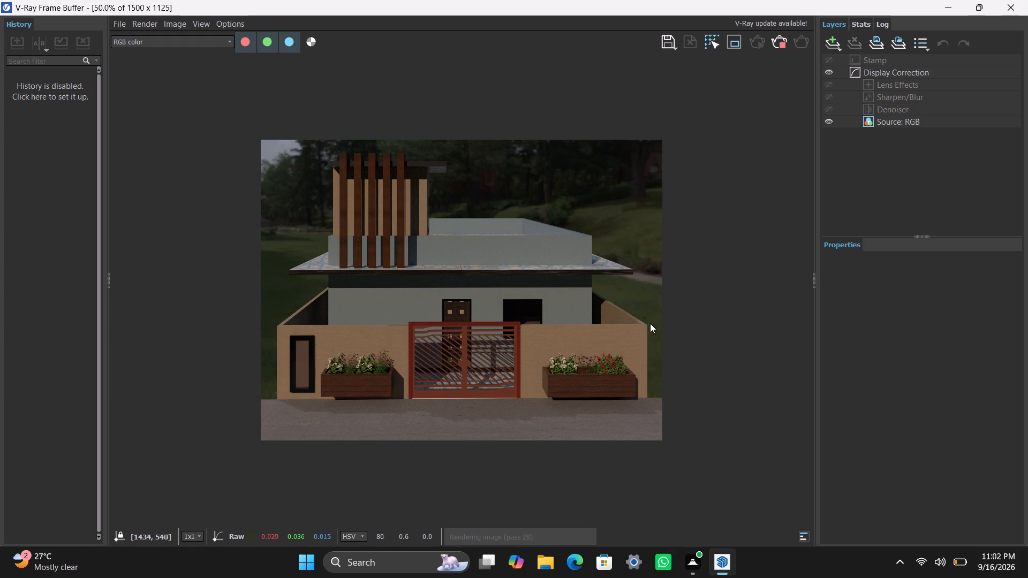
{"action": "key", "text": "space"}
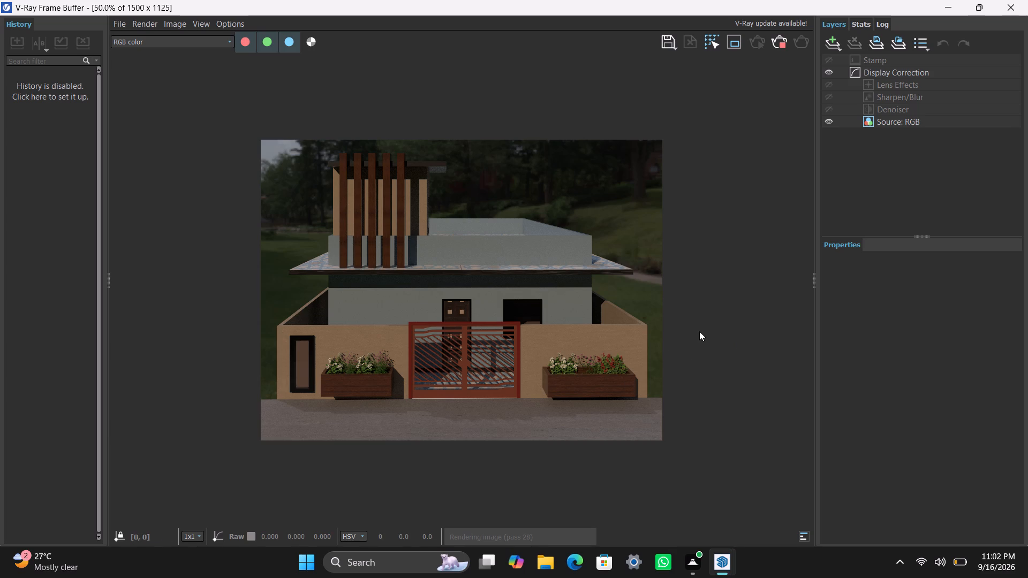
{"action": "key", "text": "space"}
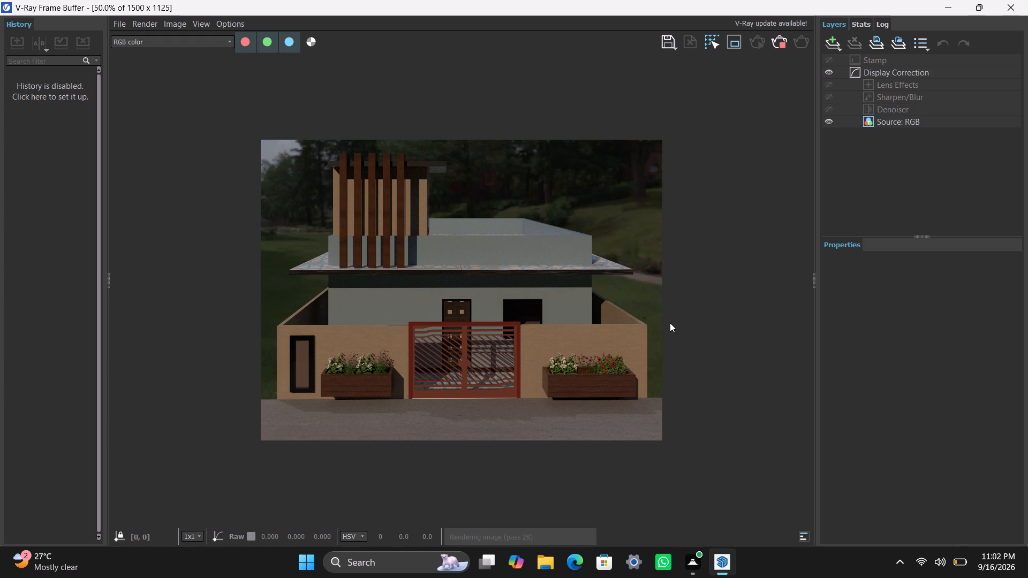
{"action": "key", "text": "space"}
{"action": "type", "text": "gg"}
Inspect the in-progress render at full size around the roof parapet, slatted tower, front door and gate.
{"action": "scroll", "coordinate": [610, 314], "scroll_direction": "down", "scroll_amount": 2}
{"action": "scroll", "coordinate": [600, 332], "scroll_direction": "up", "scroll_amount": 1}
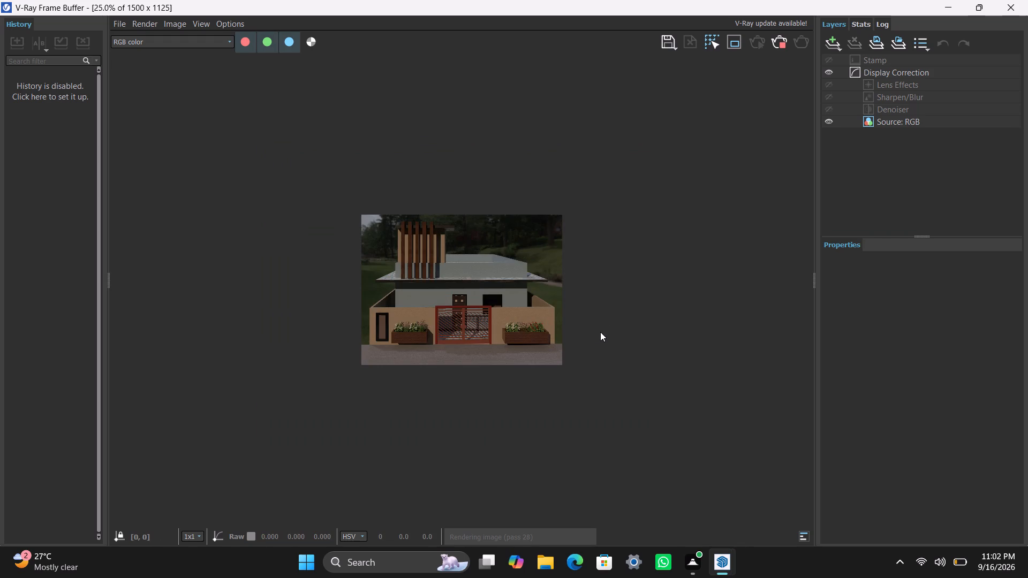
{"action": "scroll", "coordinate": [587, 334], "scroll_direction": "up", "scroll_amount": 2}
{"action": "middle_click_drag", "start_coordinate": [564, 345], "coordinate": [588, 362]}
{"action": "middle_click_drag", "start_coordinate": [541, 343], "coordinate": [582, 359]}
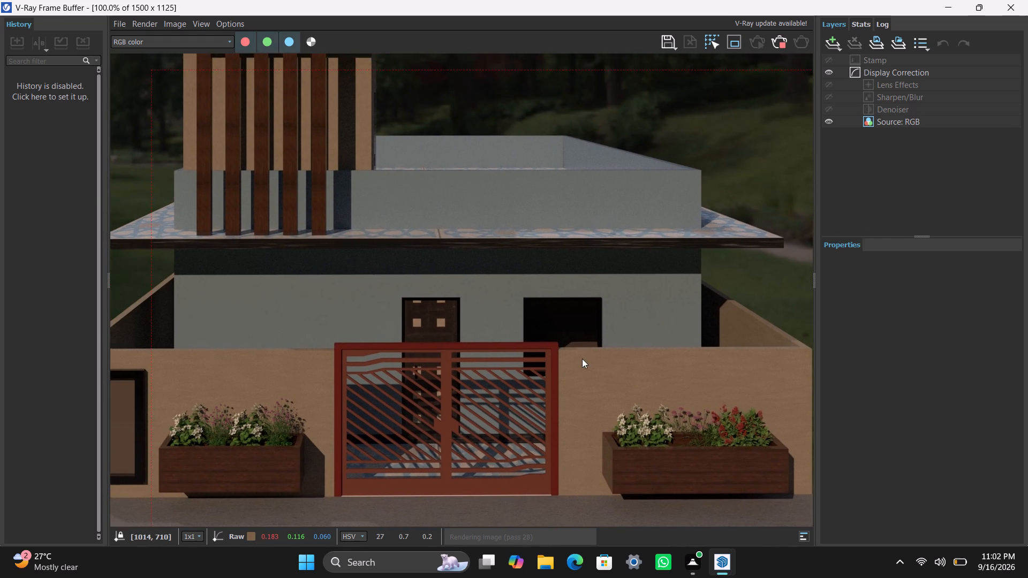
{"action": "middle_click_drag", "start_coordinate": [582, 359], "coordinate": [611, 414]}
{"action": "middle_click_drag", "start_coordinate": [532, 351], "coordinate": [560, 377]}
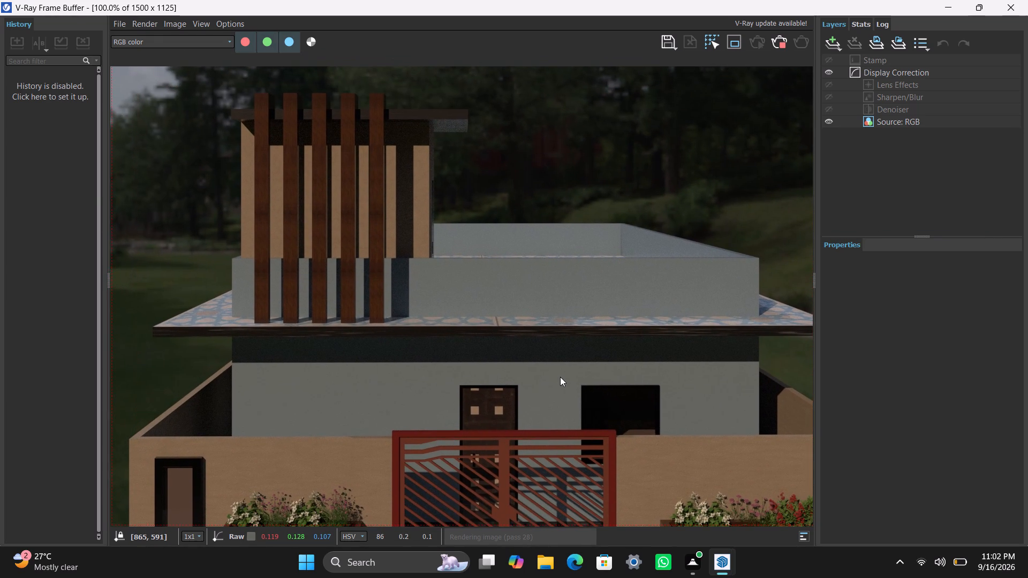
{"action": "middle_click_drag", "start_coordinate": [560, 377], "coordinate": [560, 378]}
{"action": "scroll", "coordinate": [553, 354], "scroll_direction": "down", "scroll_amount": 1}
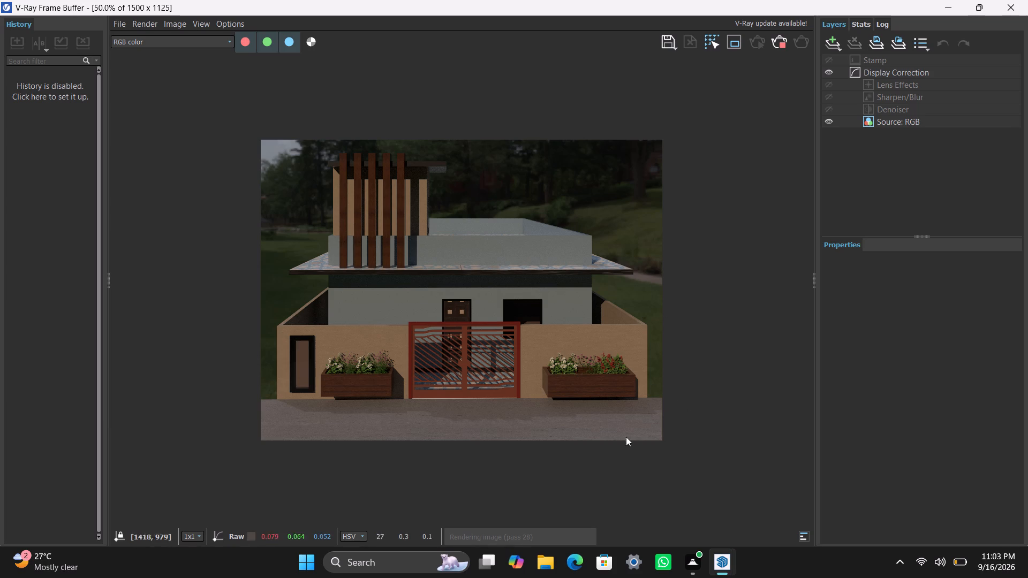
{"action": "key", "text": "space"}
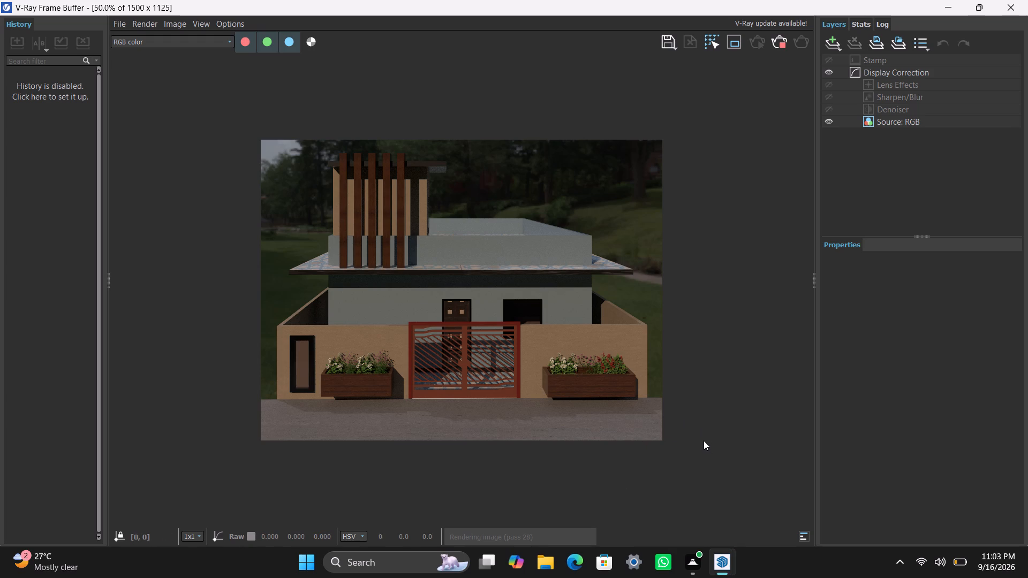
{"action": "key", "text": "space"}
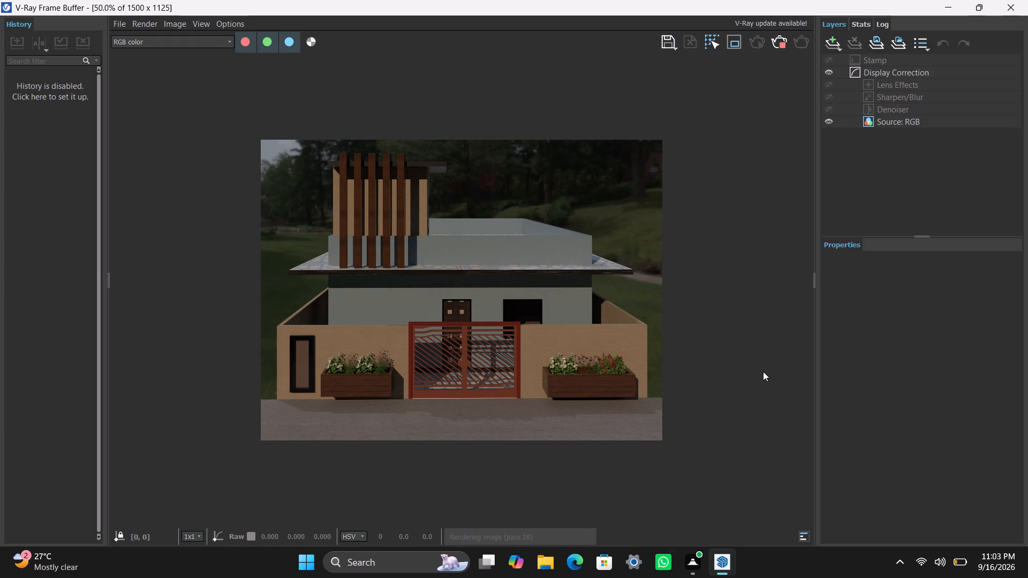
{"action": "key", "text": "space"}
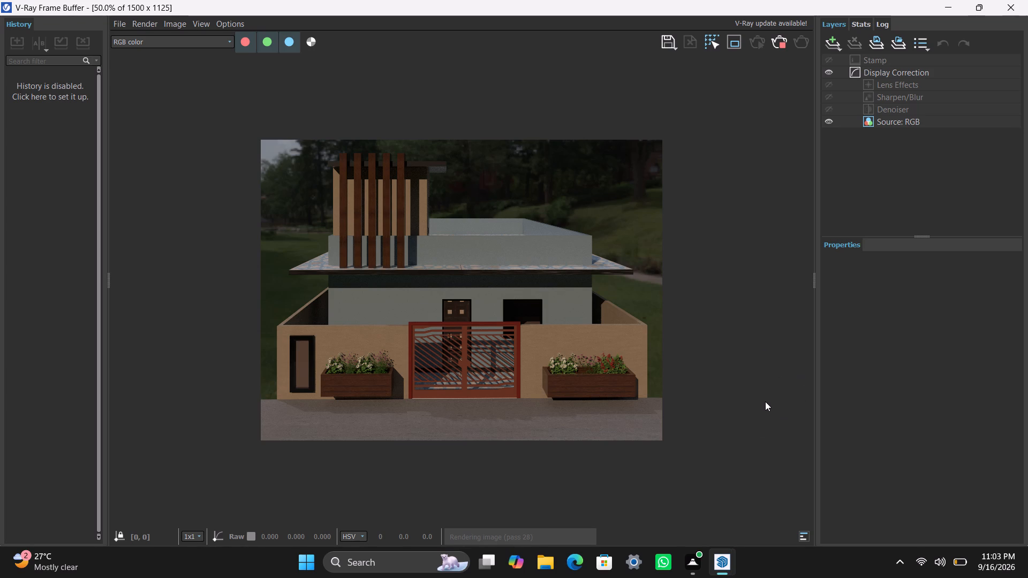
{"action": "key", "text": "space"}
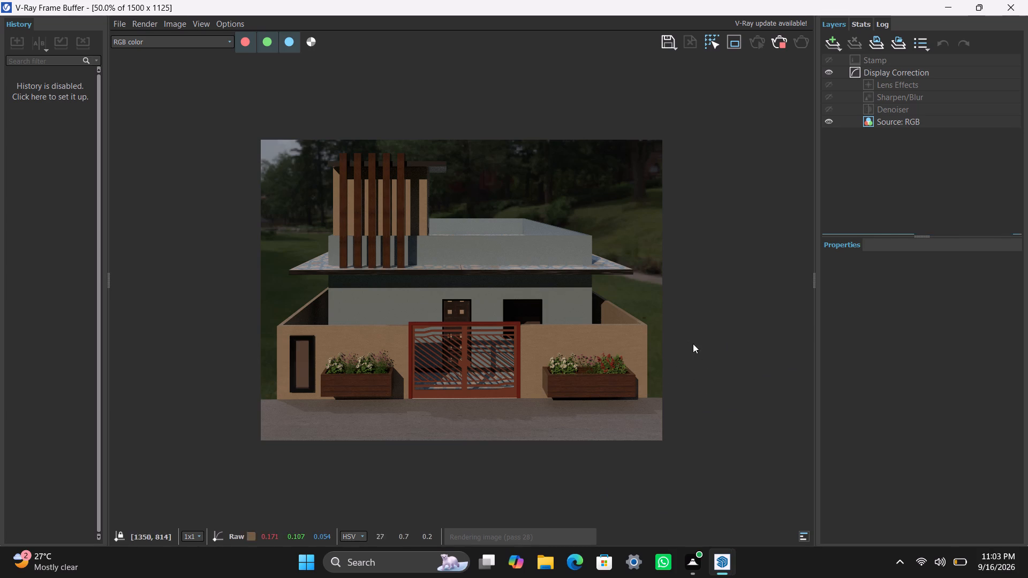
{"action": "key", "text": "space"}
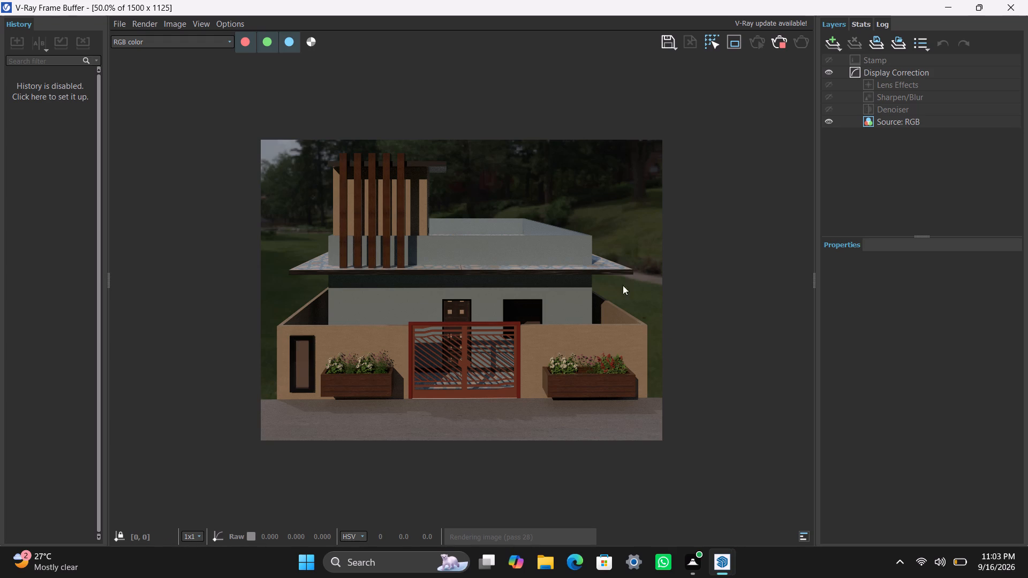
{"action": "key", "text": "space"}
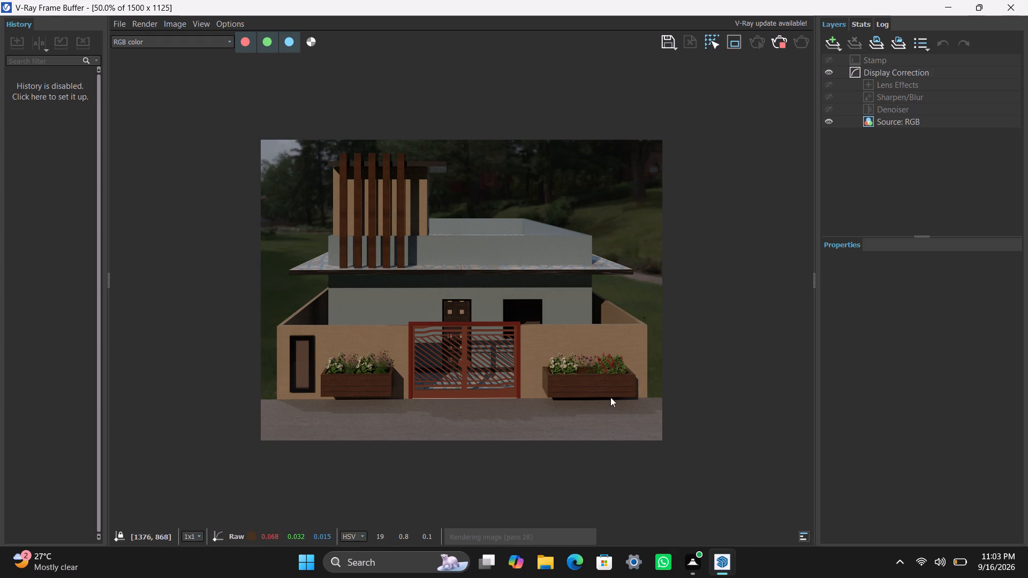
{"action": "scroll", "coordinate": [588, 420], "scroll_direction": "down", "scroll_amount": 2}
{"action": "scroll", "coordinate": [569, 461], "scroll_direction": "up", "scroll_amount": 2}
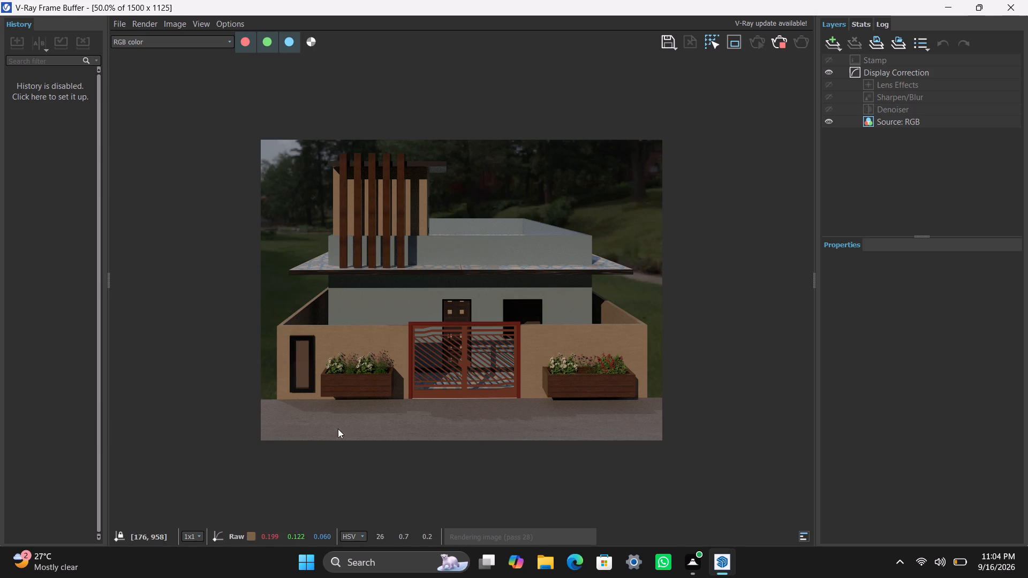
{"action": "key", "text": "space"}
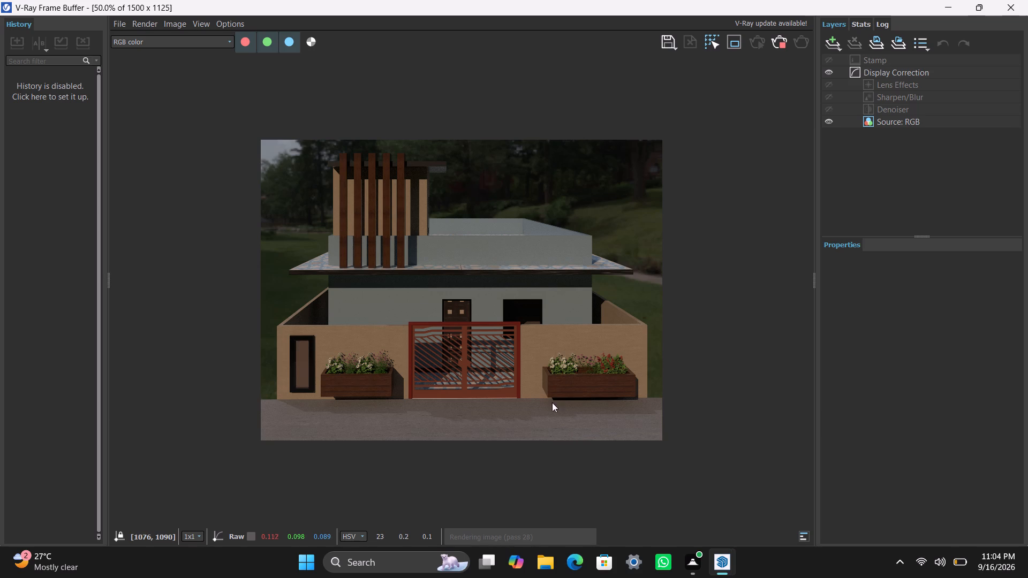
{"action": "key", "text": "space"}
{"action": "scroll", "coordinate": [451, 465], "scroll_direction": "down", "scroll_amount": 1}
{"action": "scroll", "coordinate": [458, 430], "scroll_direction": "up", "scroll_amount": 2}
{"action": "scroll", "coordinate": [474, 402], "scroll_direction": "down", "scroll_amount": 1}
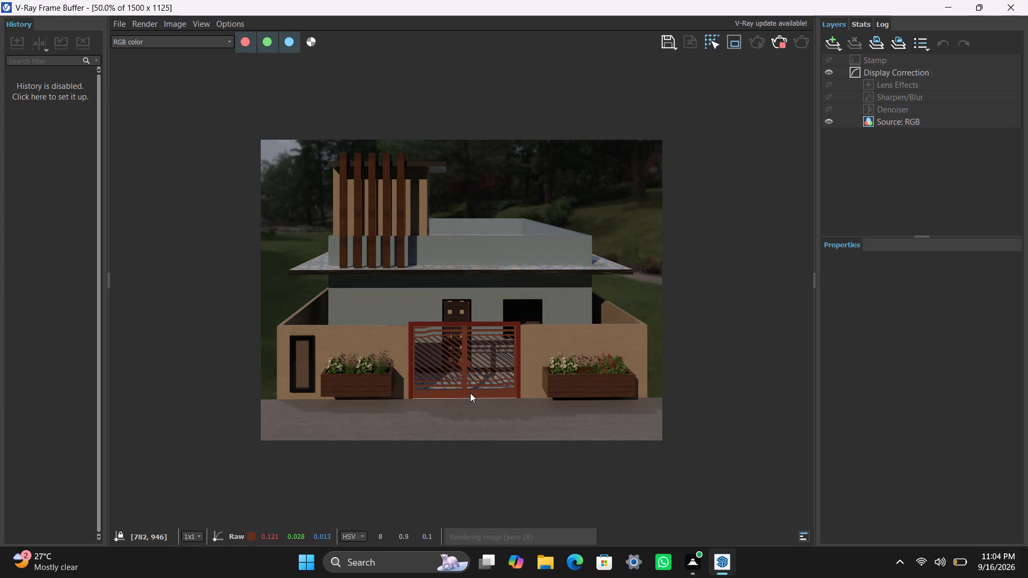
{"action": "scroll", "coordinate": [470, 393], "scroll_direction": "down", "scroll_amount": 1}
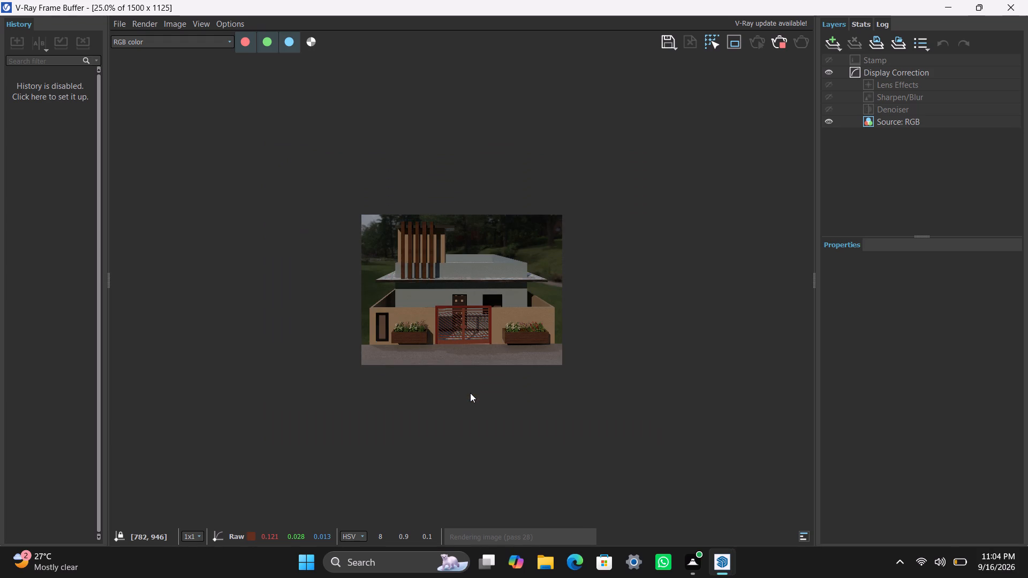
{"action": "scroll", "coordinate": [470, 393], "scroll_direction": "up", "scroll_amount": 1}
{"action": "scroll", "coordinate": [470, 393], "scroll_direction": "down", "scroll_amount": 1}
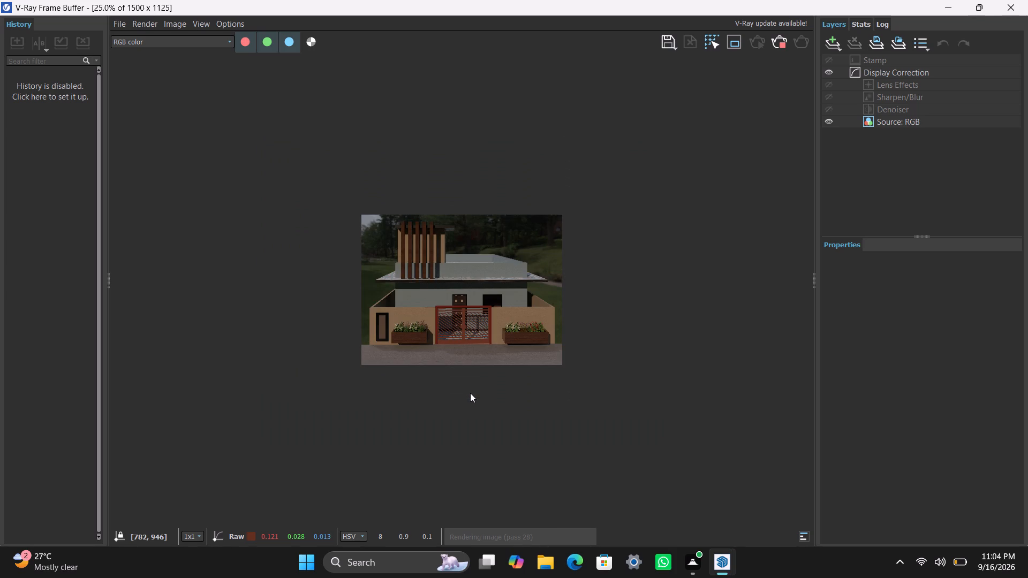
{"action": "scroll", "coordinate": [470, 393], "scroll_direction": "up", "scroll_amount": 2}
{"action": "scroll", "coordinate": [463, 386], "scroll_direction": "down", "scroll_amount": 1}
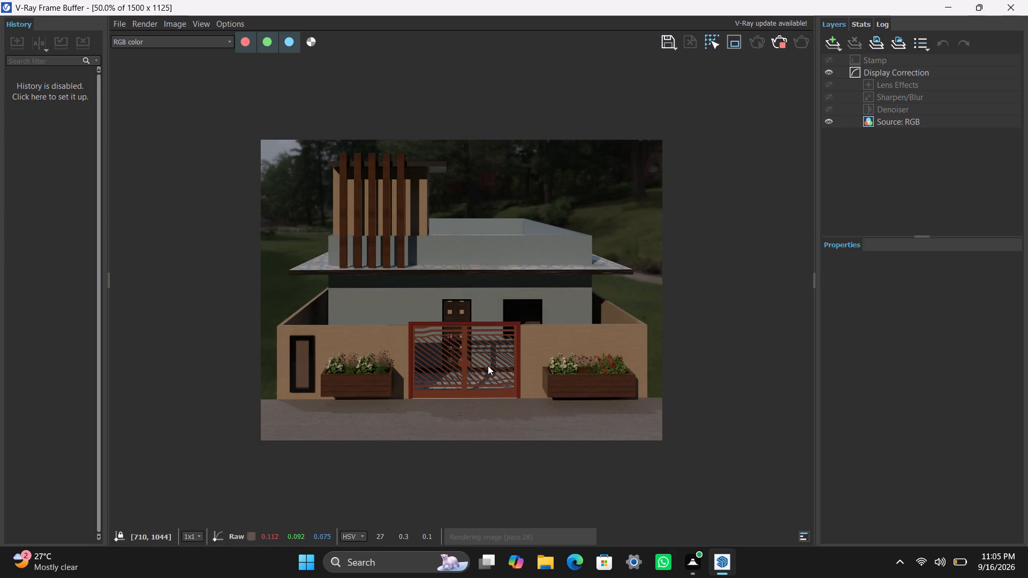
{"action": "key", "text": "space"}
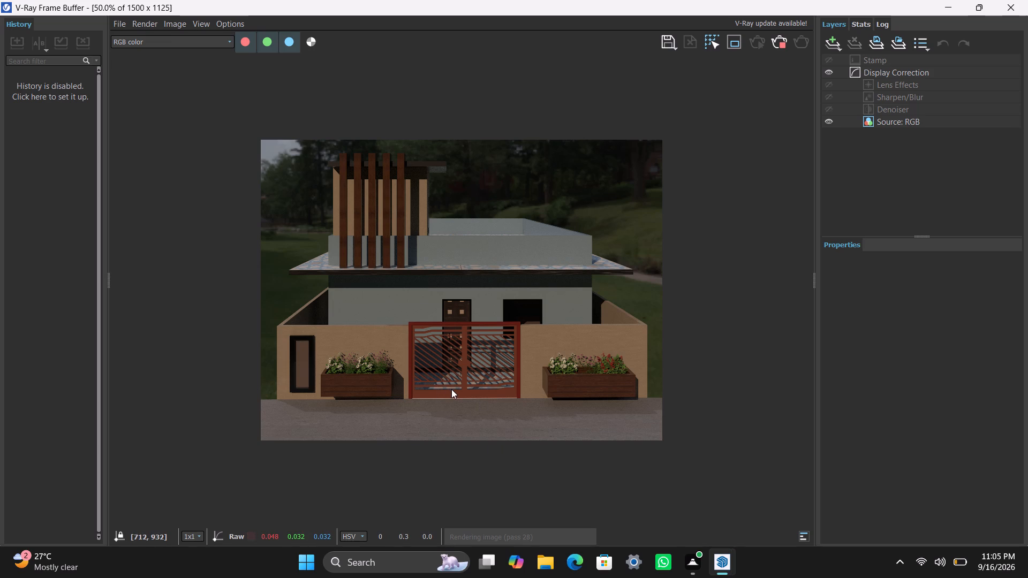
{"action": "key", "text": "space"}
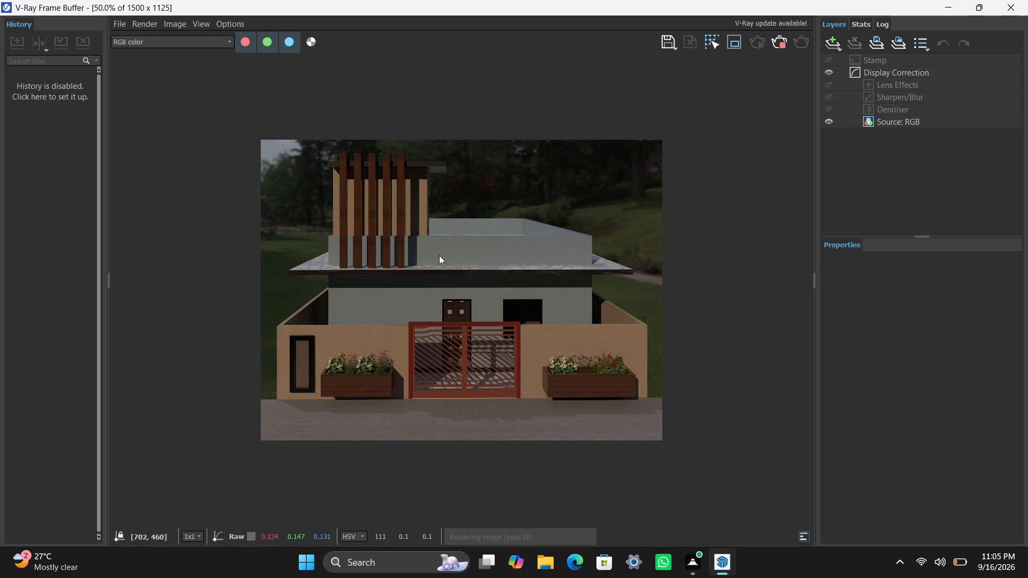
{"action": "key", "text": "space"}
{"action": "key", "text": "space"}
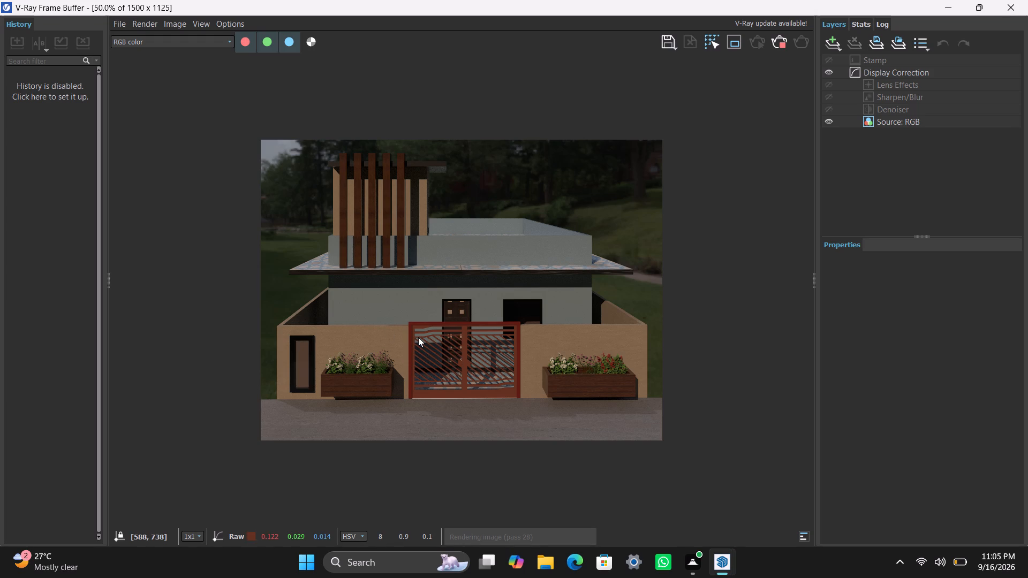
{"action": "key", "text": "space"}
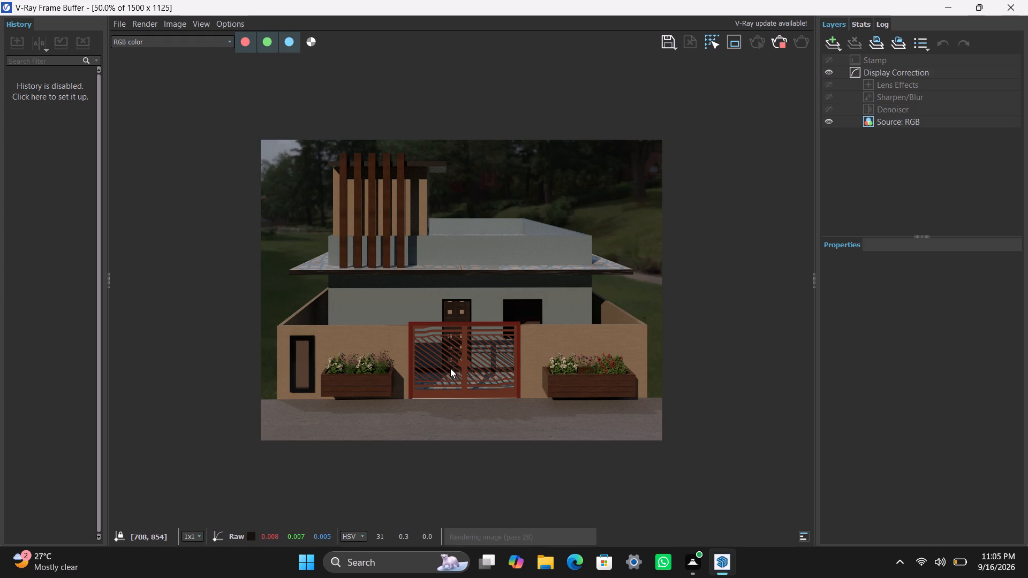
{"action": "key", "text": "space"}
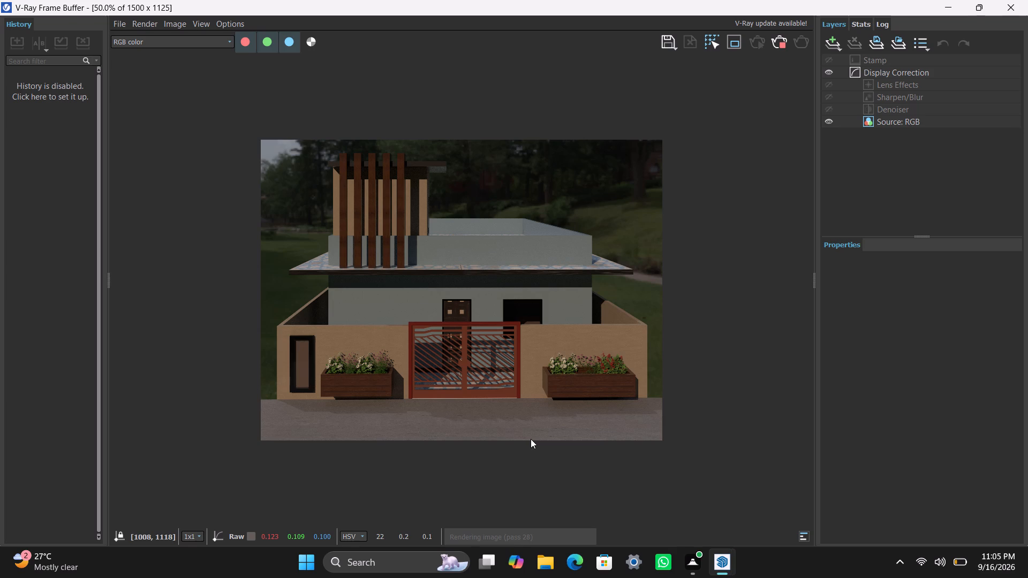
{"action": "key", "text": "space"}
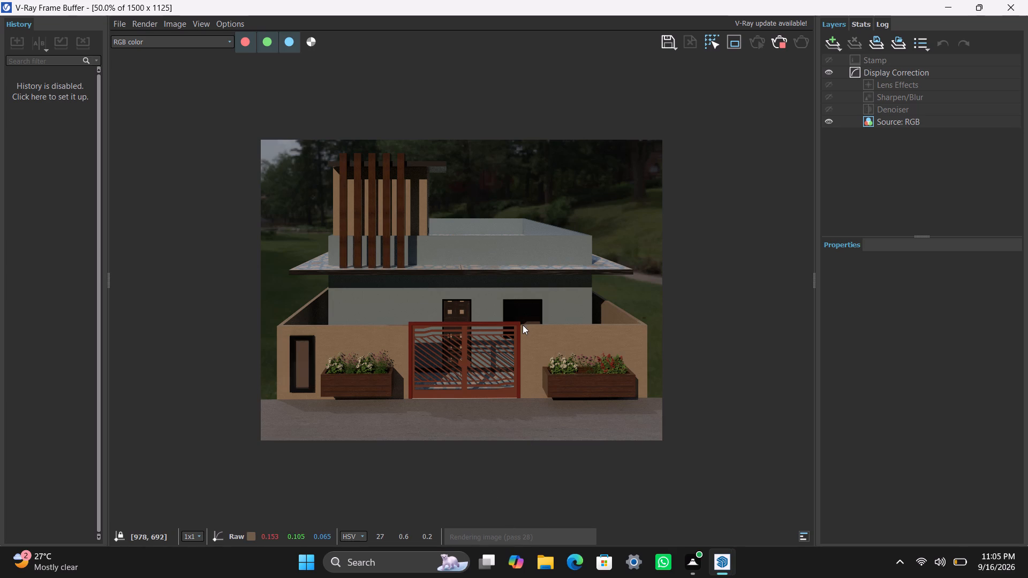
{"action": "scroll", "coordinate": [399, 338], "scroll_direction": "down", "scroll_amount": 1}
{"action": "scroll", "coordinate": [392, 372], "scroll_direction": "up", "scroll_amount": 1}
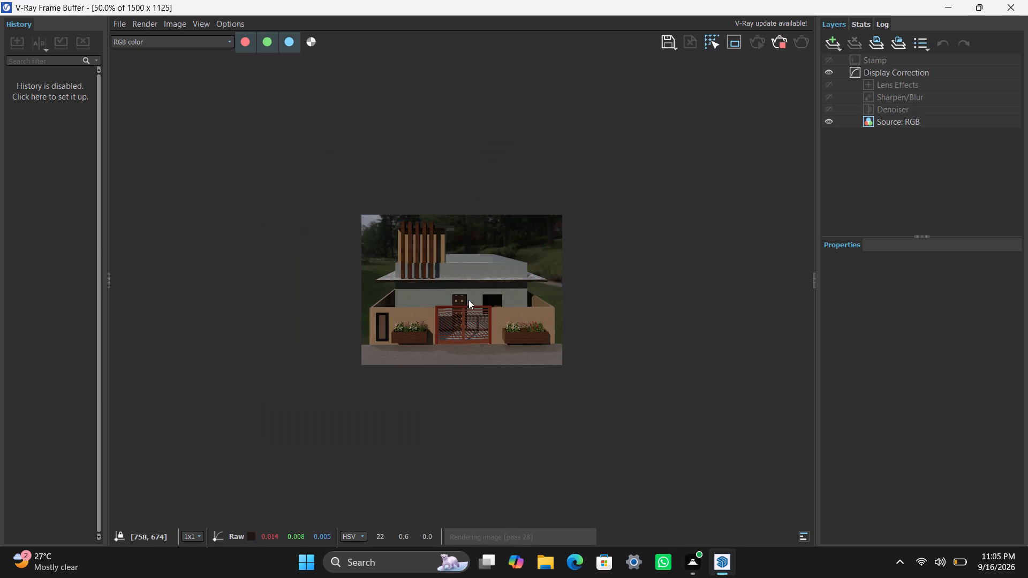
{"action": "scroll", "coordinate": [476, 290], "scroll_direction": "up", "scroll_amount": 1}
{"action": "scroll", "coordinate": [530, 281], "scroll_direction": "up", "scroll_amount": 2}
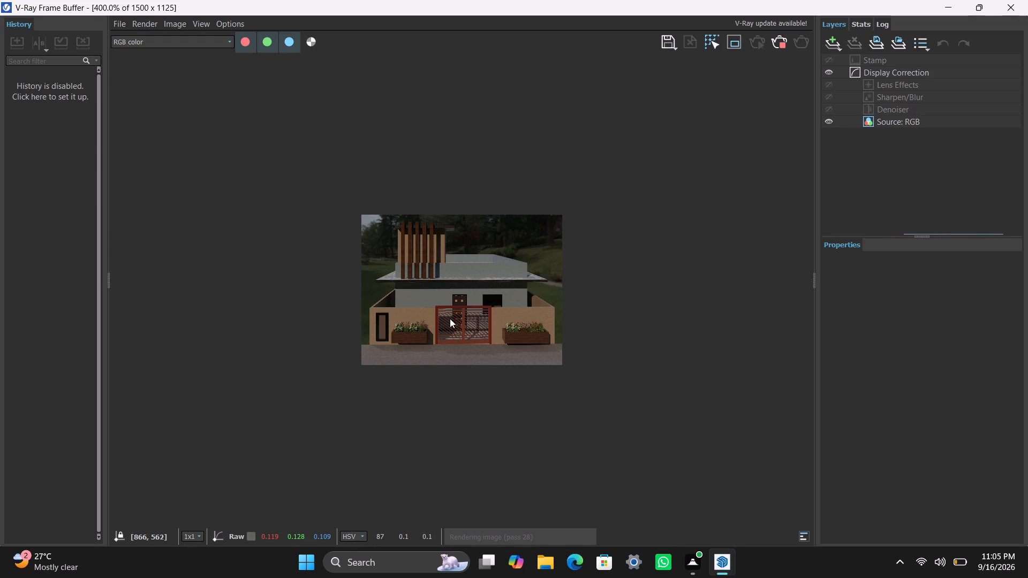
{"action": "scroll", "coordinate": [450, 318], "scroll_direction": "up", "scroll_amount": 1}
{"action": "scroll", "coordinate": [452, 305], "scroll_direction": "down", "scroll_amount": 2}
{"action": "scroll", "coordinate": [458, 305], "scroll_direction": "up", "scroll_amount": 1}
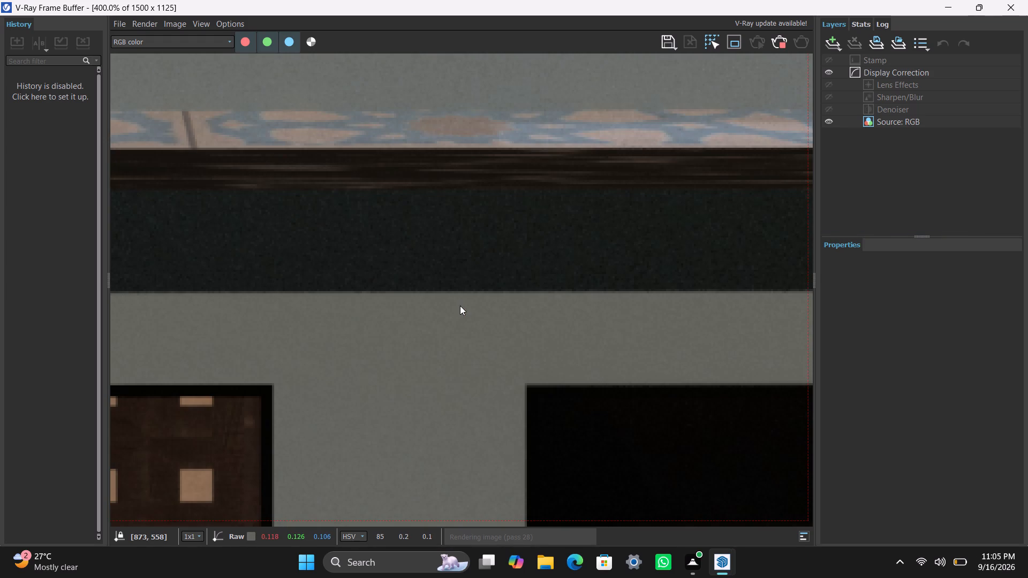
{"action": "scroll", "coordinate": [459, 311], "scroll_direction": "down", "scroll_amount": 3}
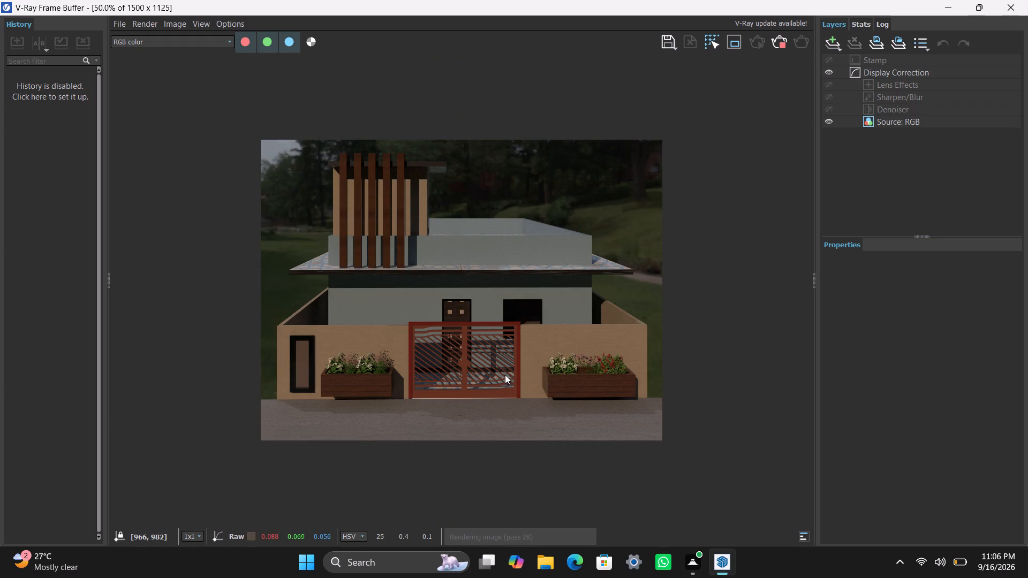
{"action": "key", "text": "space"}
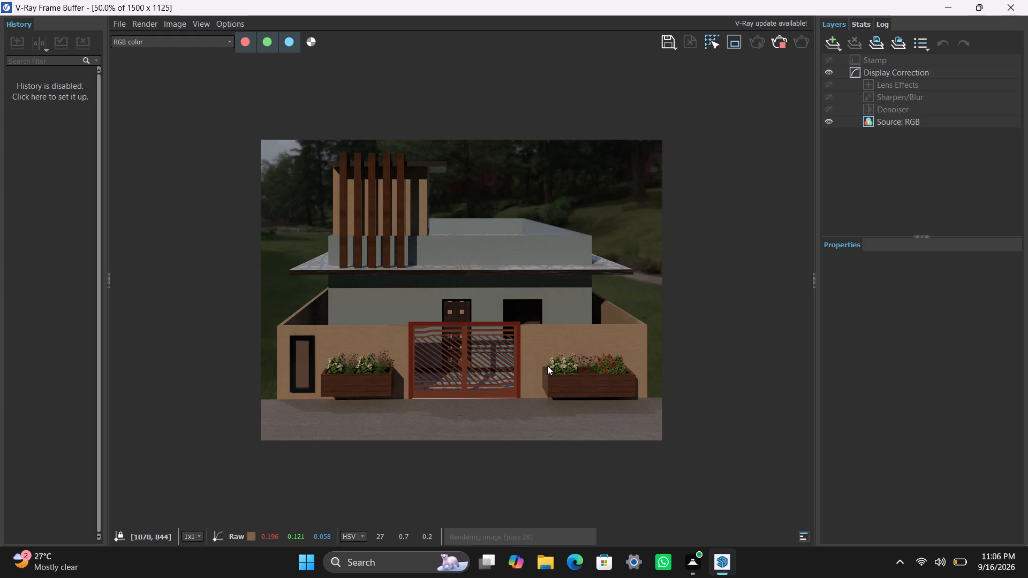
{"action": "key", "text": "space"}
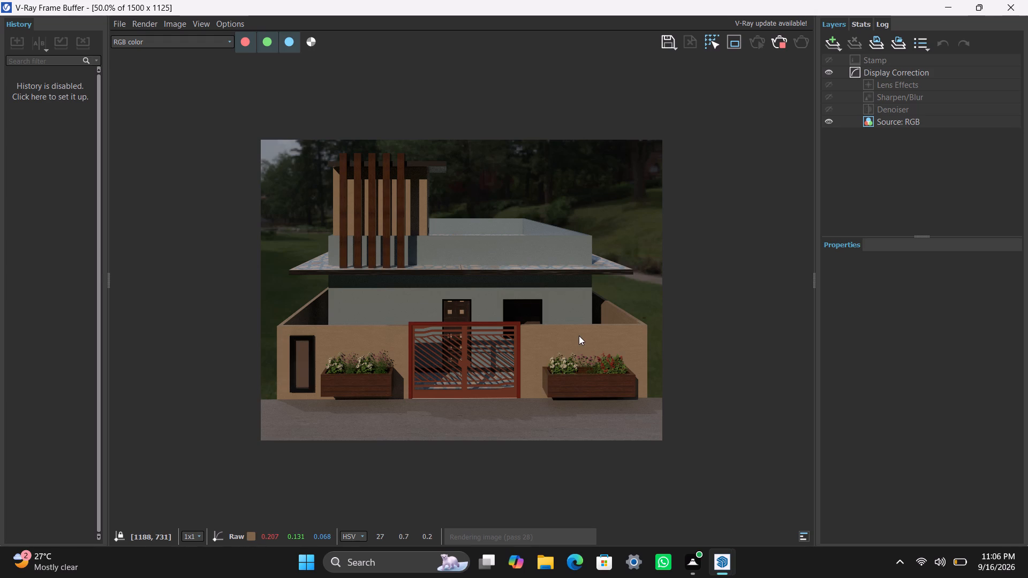
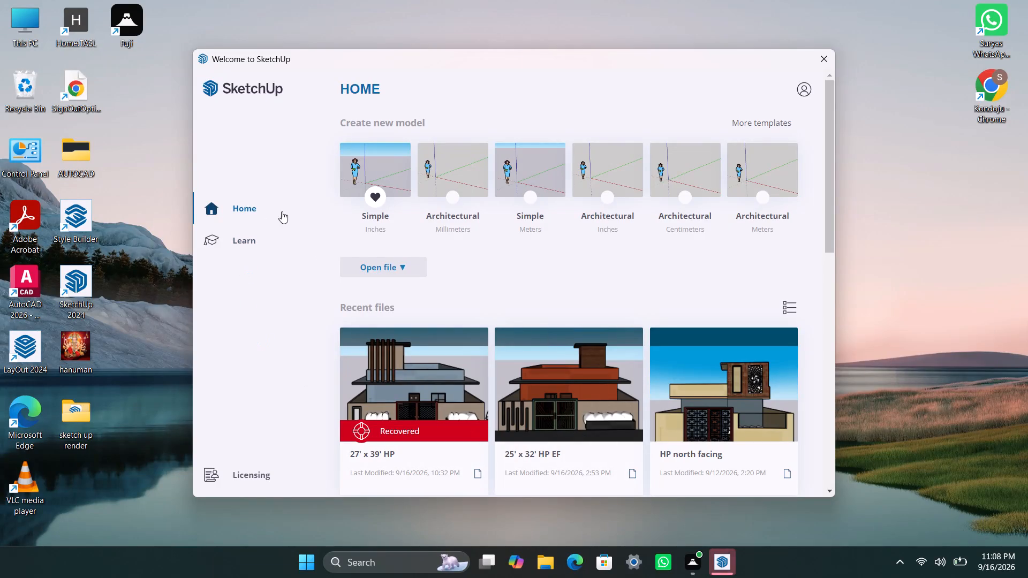
Reopen the 27' x 39' HP house model marked as recovered from SketchUp's recent files.
{"action": "left_click", "coordinate": [411, 370]}
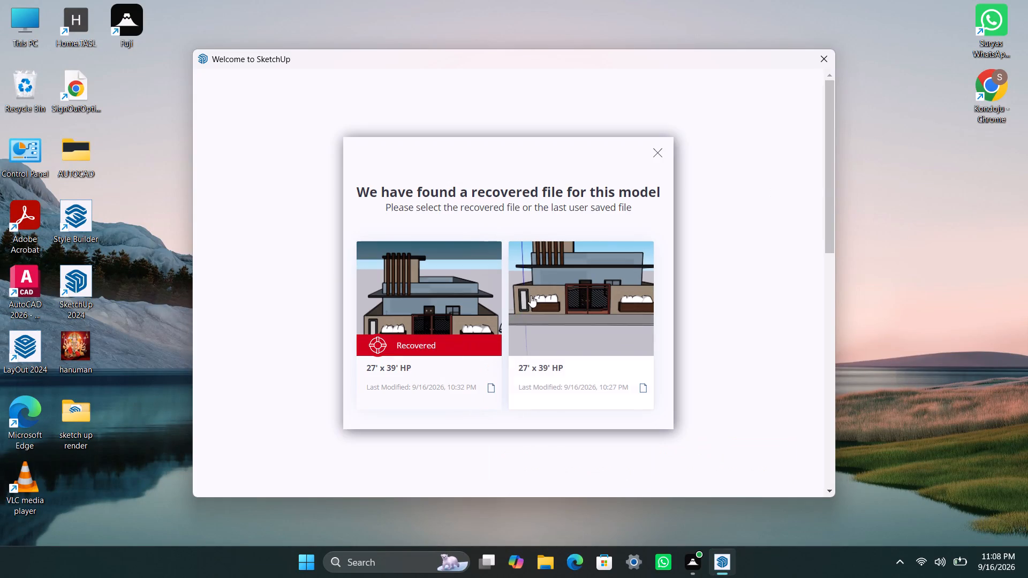
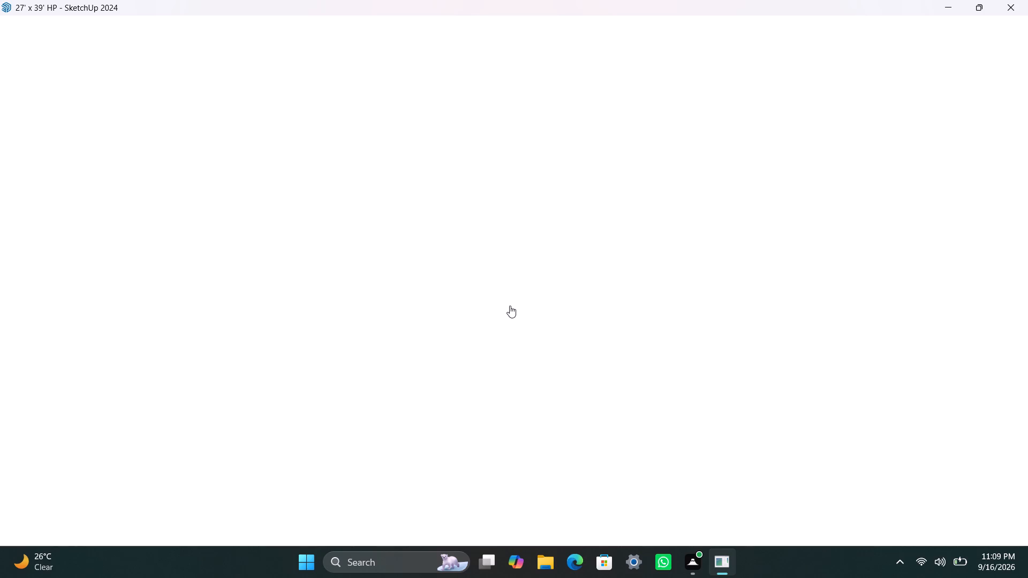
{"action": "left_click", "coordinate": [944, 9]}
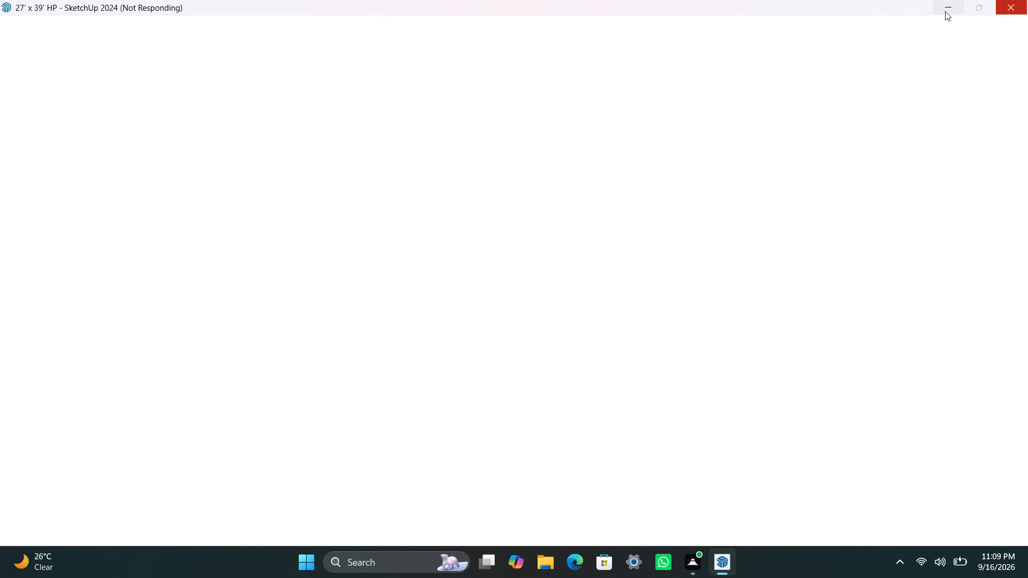
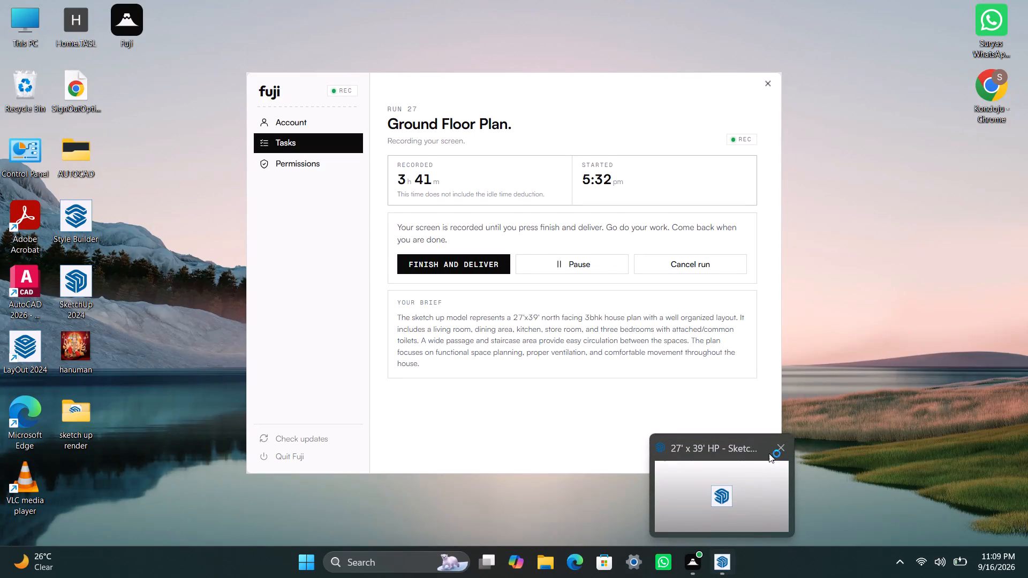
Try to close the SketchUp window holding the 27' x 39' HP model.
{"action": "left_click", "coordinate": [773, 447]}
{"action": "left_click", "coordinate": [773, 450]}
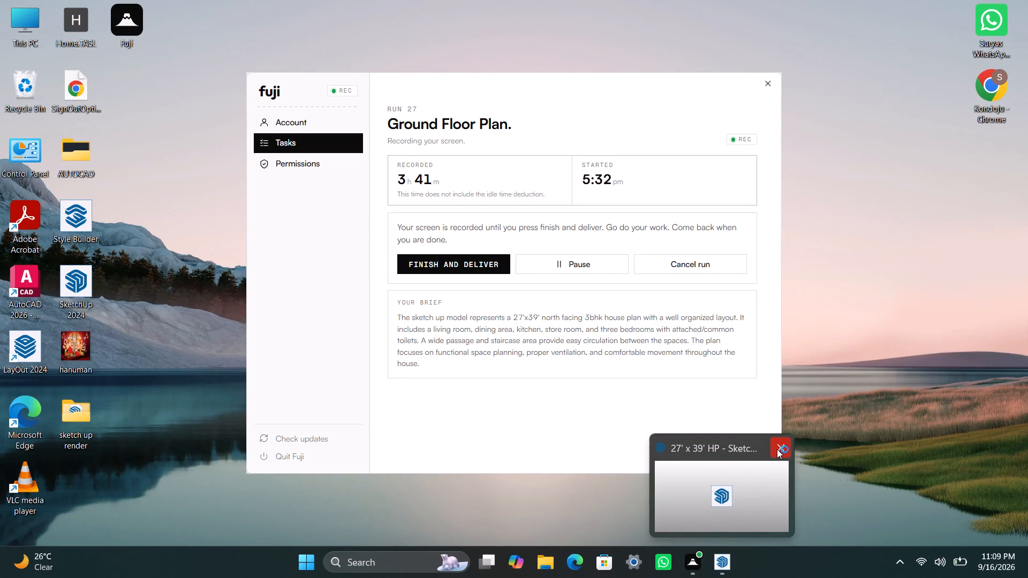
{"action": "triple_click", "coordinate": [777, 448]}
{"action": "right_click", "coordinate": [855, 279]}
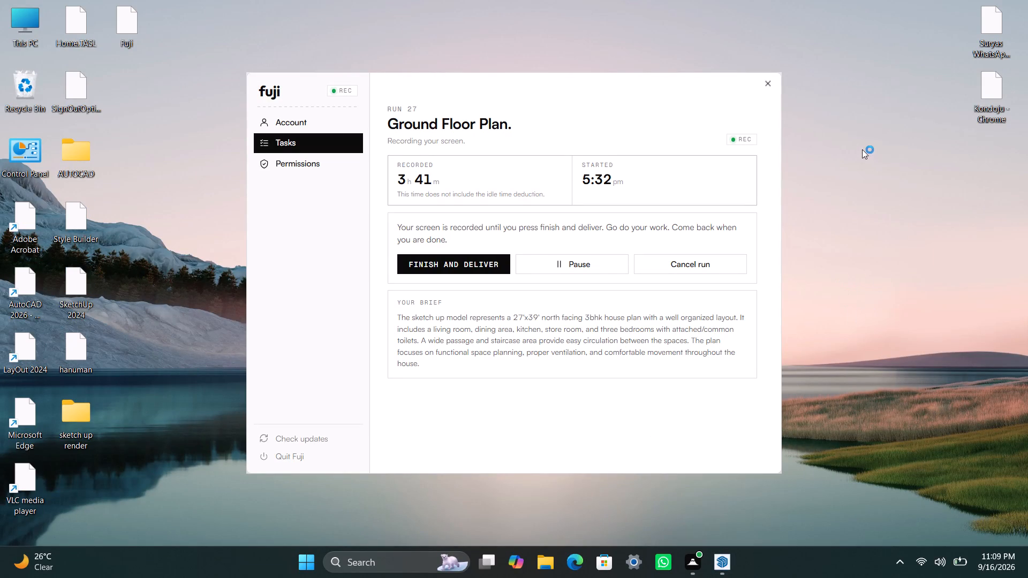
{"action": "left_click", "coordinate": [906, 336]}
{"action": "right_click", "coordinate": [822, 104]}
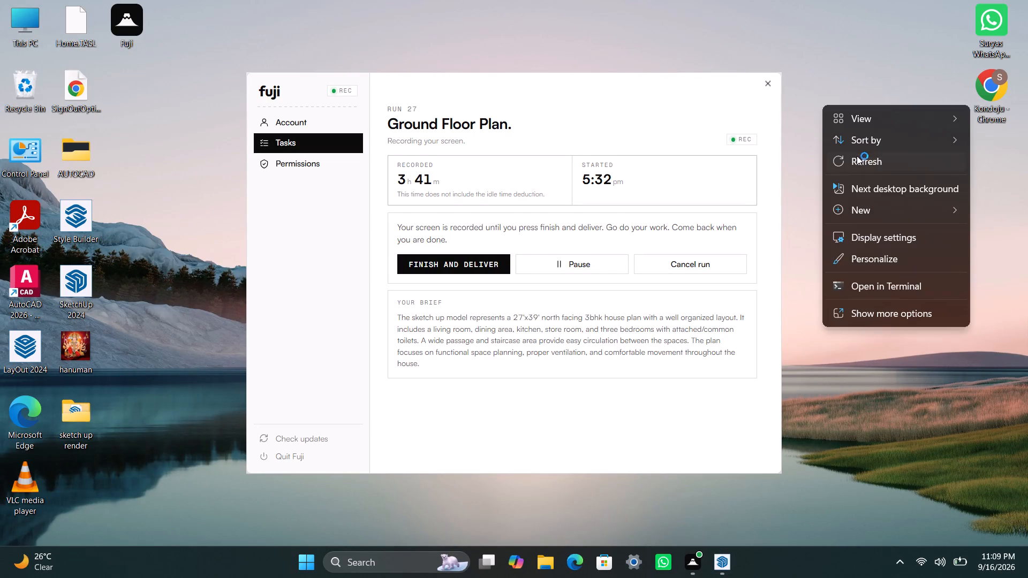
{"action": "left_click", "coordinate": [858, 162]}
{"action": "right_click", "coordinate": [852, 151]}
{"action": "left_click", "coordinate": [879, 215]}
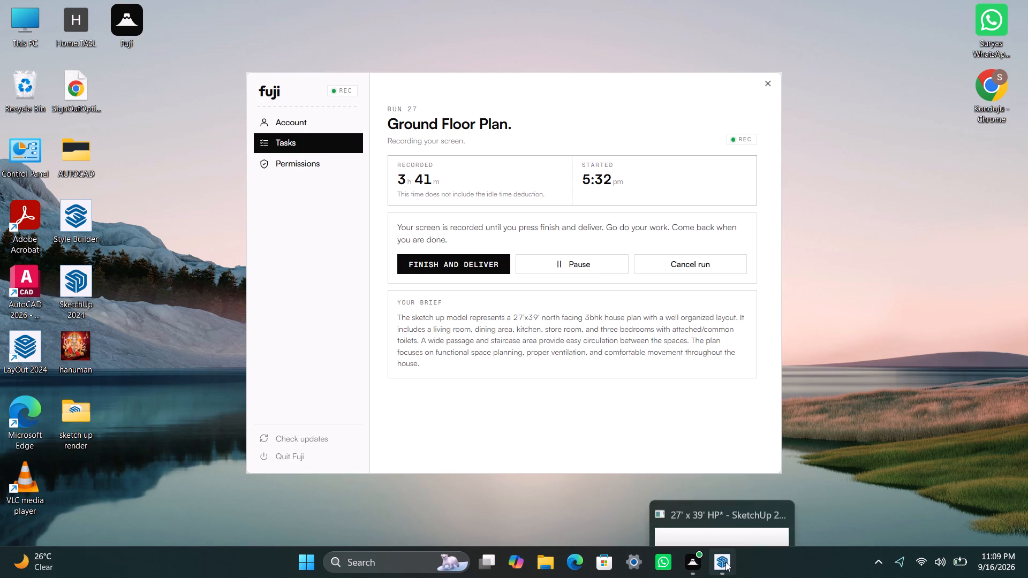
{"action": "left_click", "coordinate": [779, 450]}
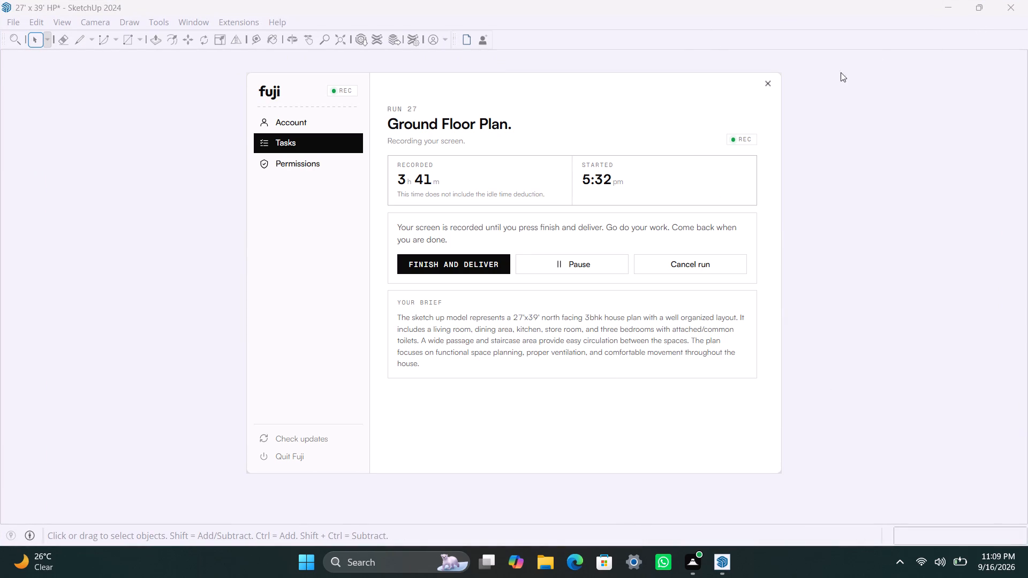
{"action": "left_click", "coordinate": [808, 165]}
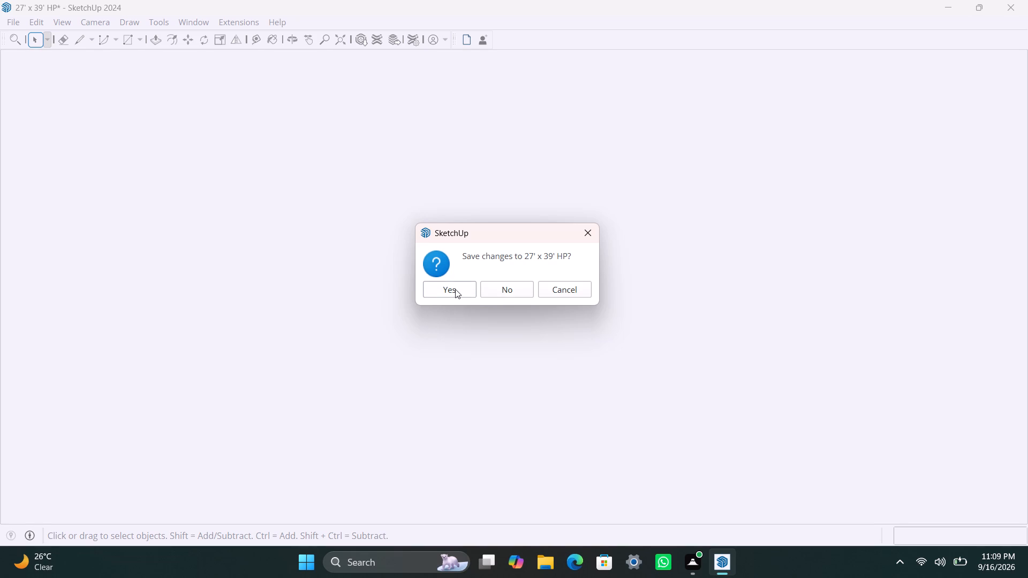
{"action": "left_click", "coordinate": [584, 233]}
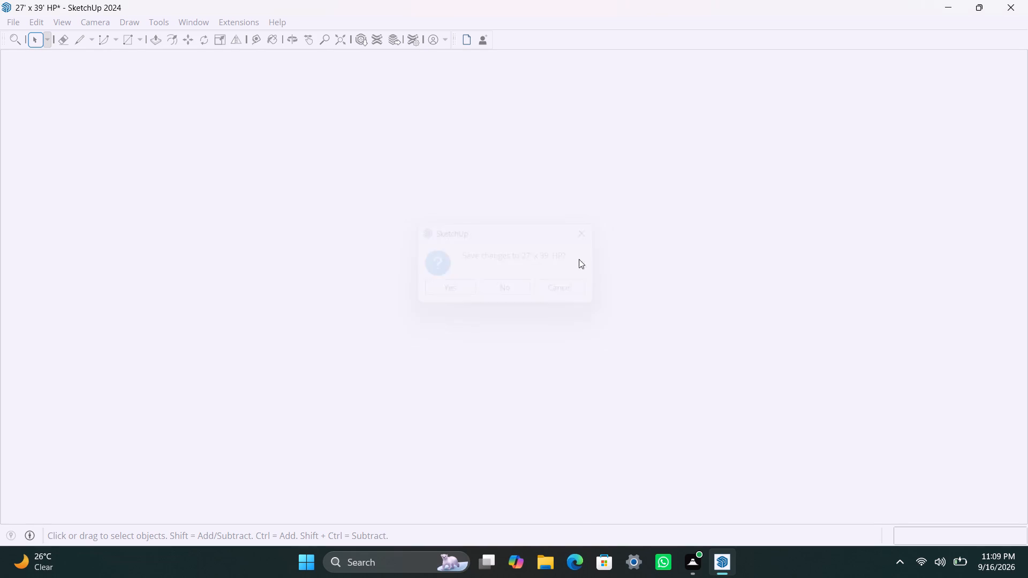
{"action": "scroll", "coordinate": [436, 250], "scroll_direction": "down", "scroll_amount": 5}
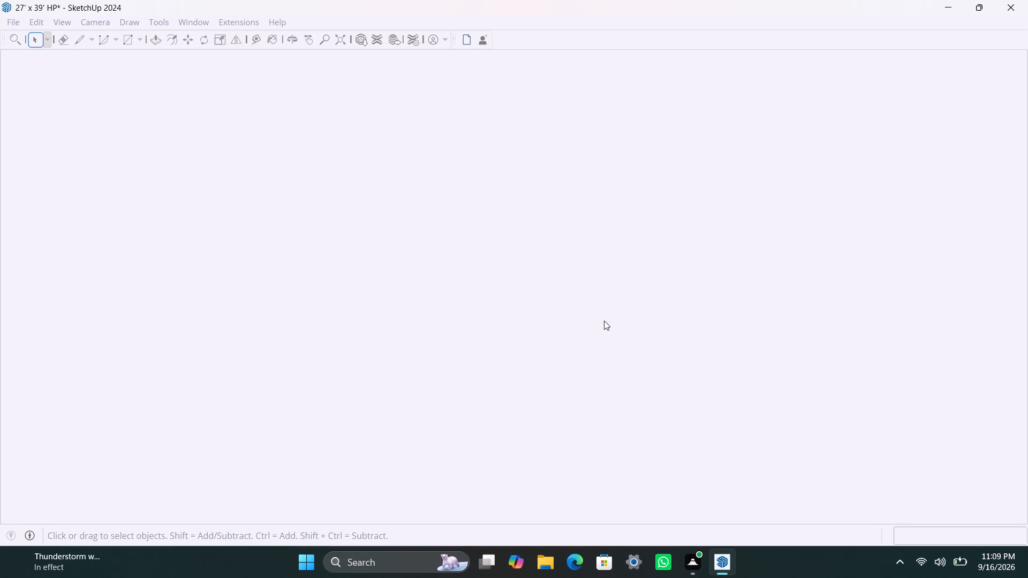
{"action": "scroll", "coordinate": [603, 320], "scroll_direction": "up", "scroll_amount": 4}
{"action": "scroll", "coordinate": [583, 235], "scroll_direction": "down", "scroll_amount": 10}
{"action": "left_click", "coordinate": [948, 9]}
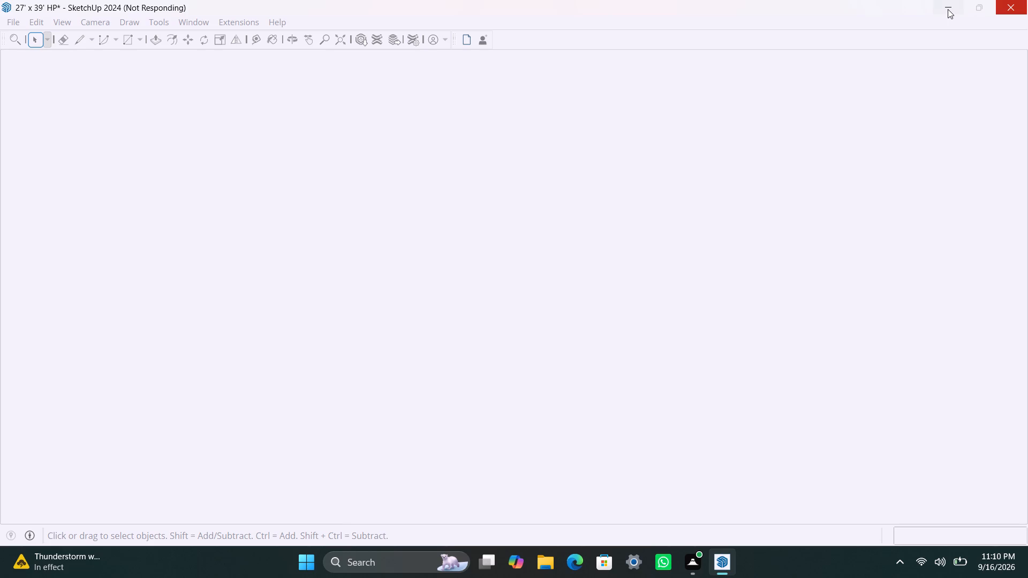
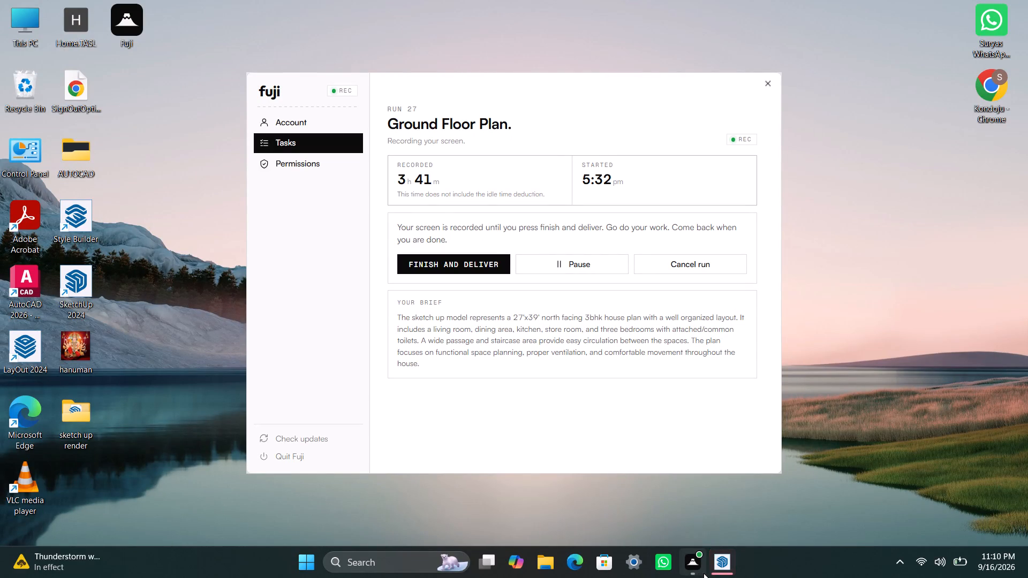
Switch back to SketchUp and close the 27' x 39' HP model, saving its changes.
{"action": "left_click", "coordinate": [732, 524]}
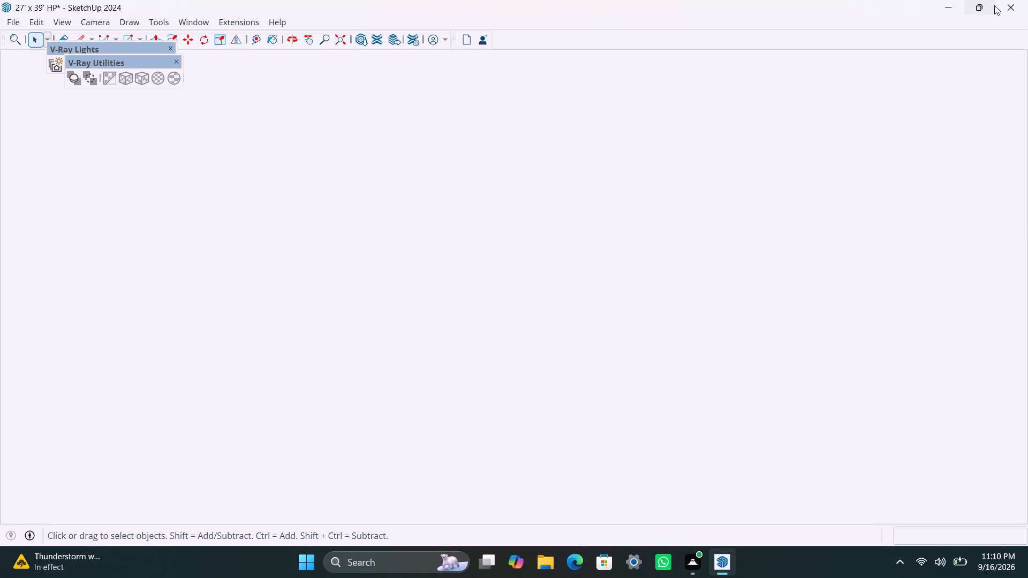
{"action": "left_click", "coordinate": [1010, 4]}
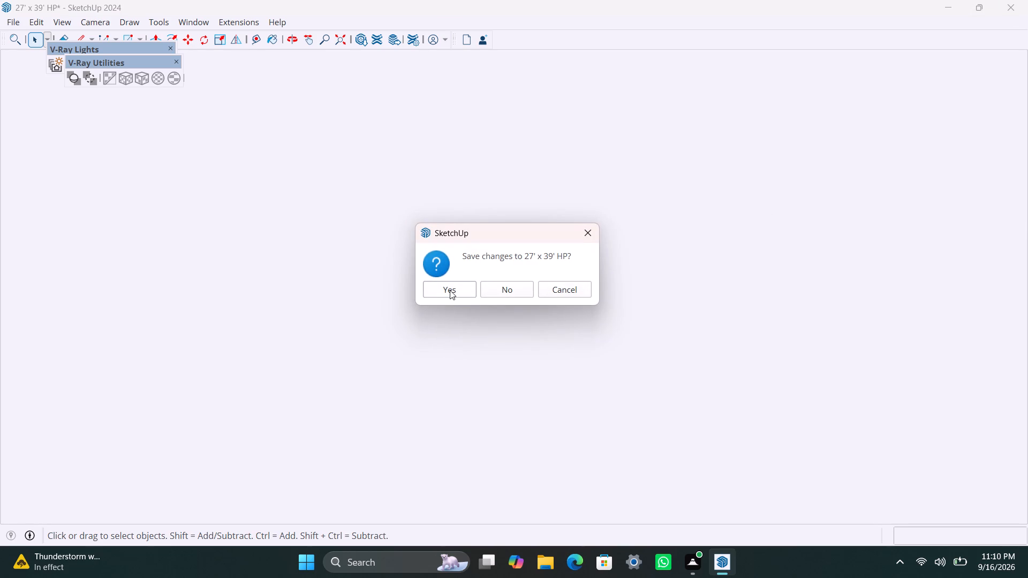
{"action": "left_click", "coordinate": [450, 290]}
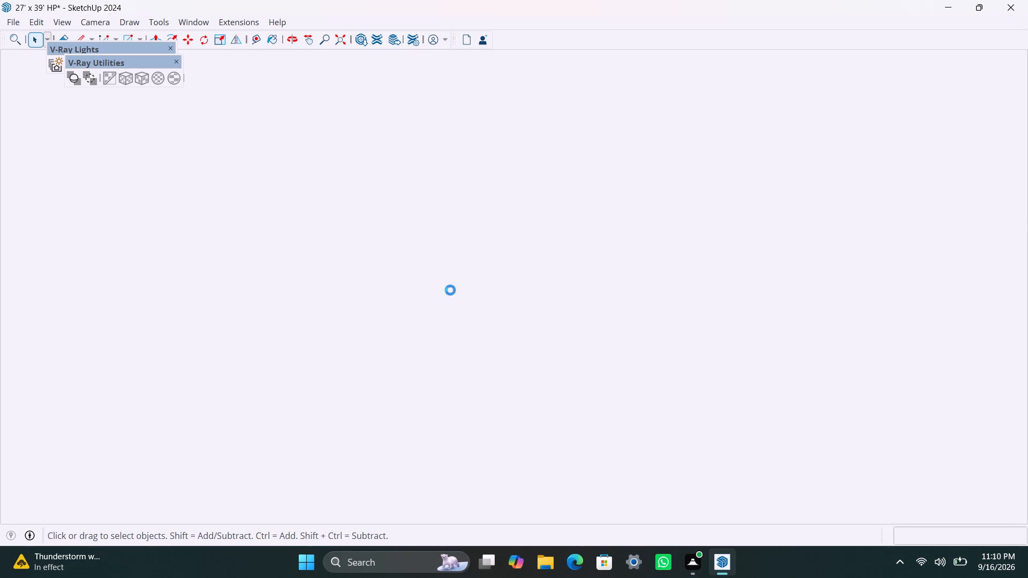
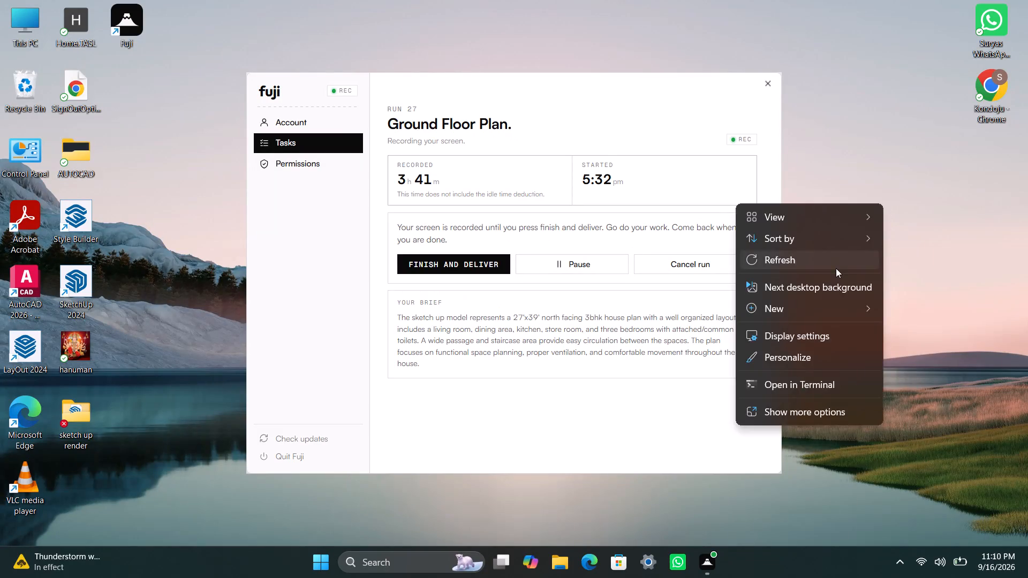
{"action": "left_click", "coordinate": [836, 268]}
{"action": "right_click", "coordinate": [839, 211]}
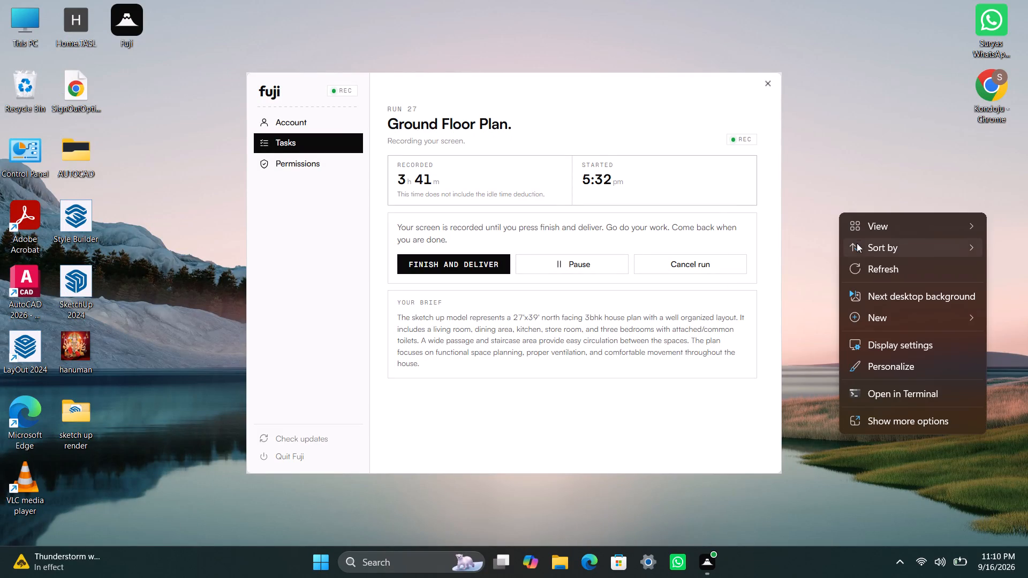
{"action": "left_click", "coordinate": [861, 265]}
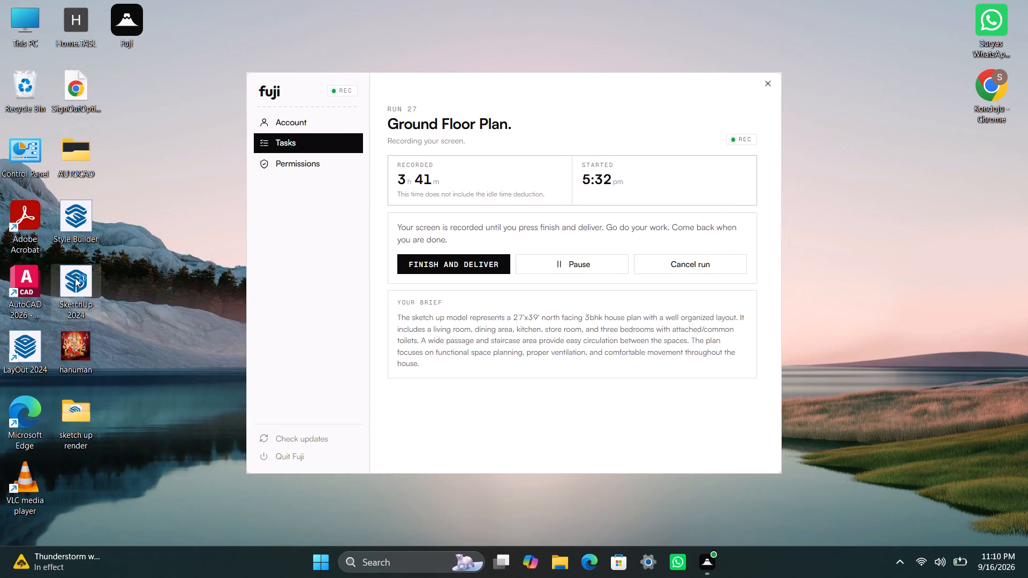
Launch SketchUp 2024 from the desktop and bring its welcome window to the front.
{"action": "double_click", "coordinate": [75, 278]}
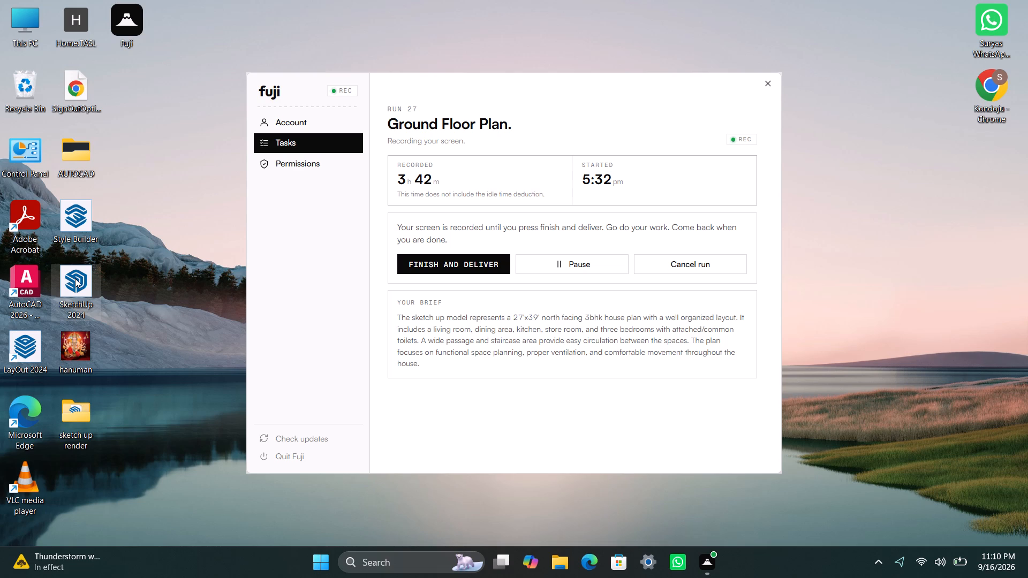
{"action": "double_click", "coordinate": [75, 278]}
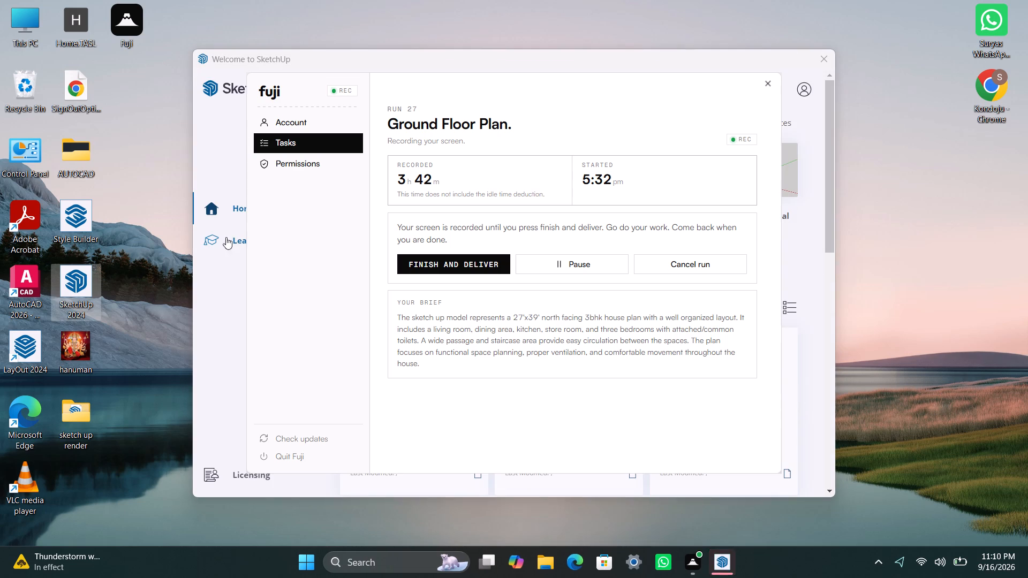
{"action": "left_click", "coordinate": [222, 279]}
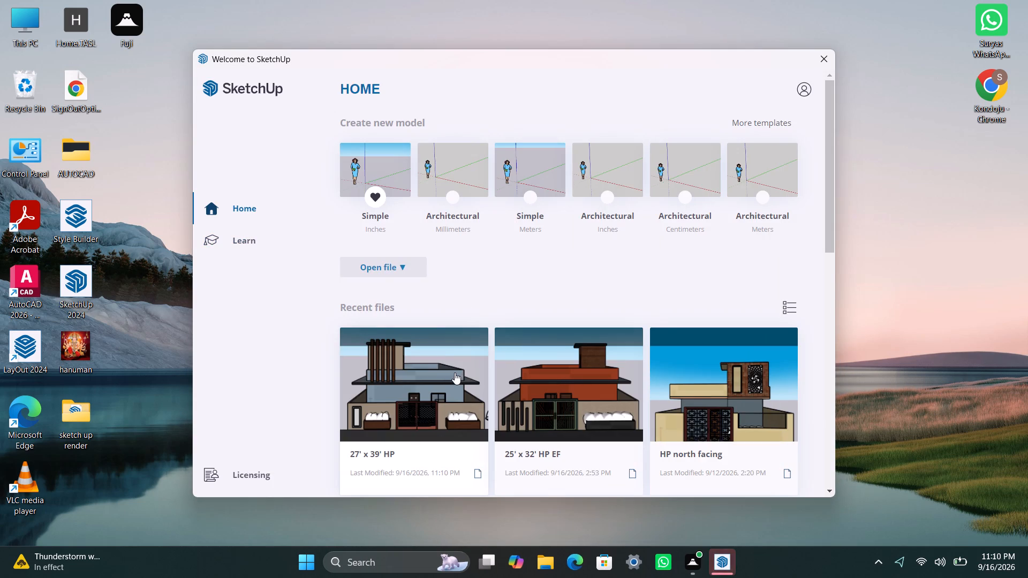
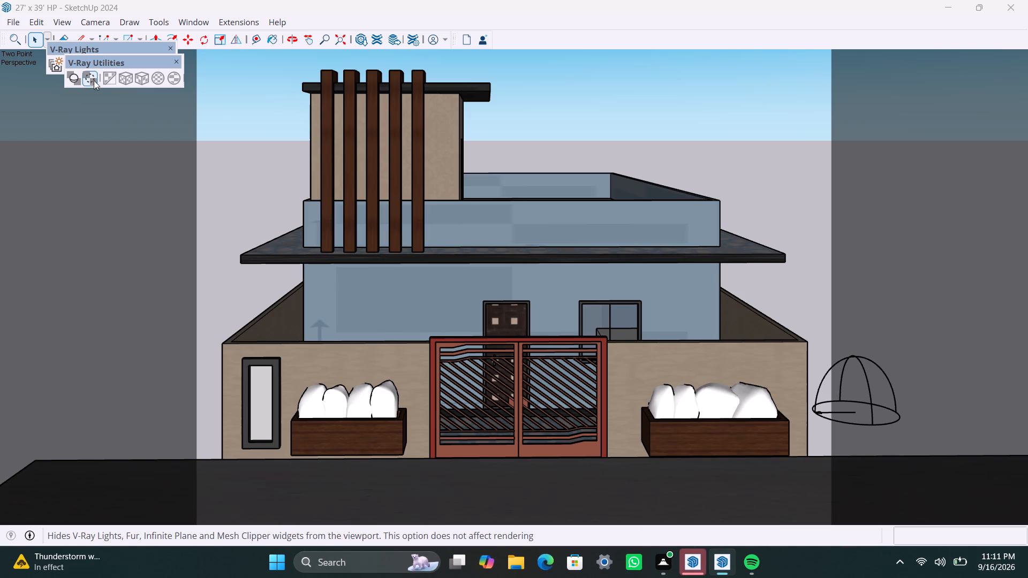
Display the V-Ray for SketchUp tool set and start an interactive render of the house's front view.
{"action": "right_click", "coordinate": [656, 45]}
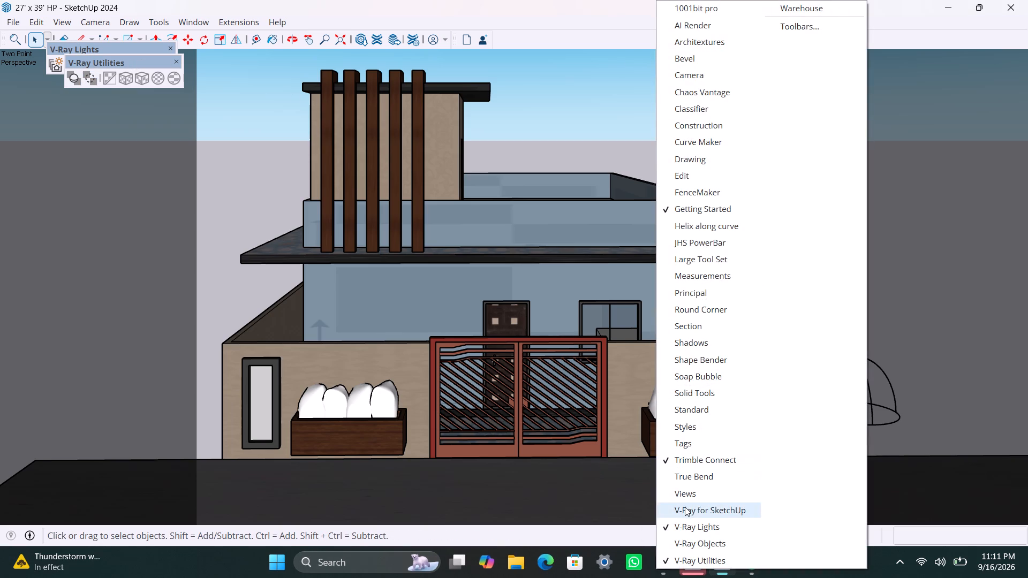
{"action": "left_click", "coordinate": [685, 507]}
{"action": "left_click", "coordinate": [153, 103]}
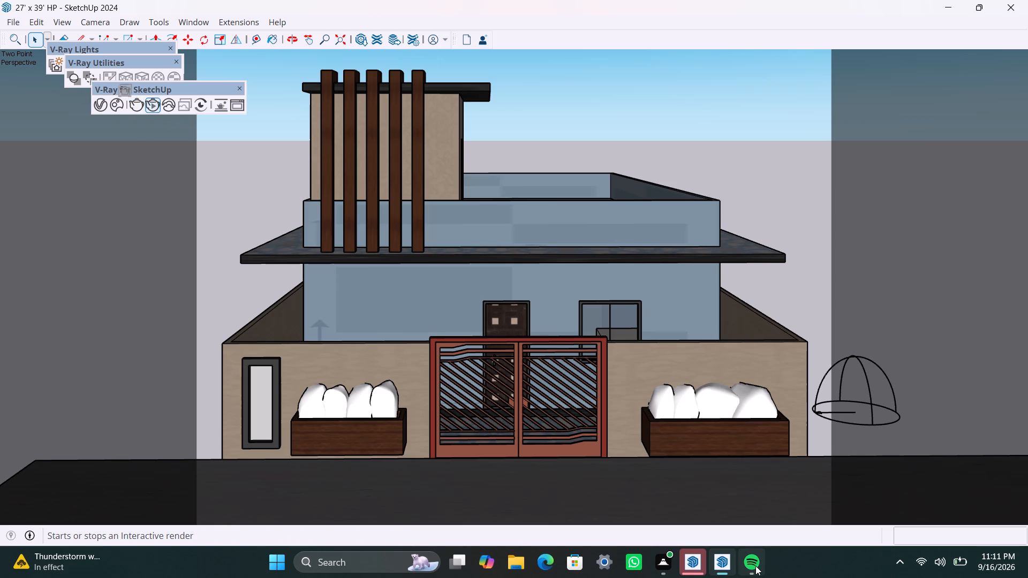
Close Spotify and the extra SketchUp welcome window, keeping the 27' x 39' HP model open.
{"action": "left_click", "coordinate": [815, 421]}
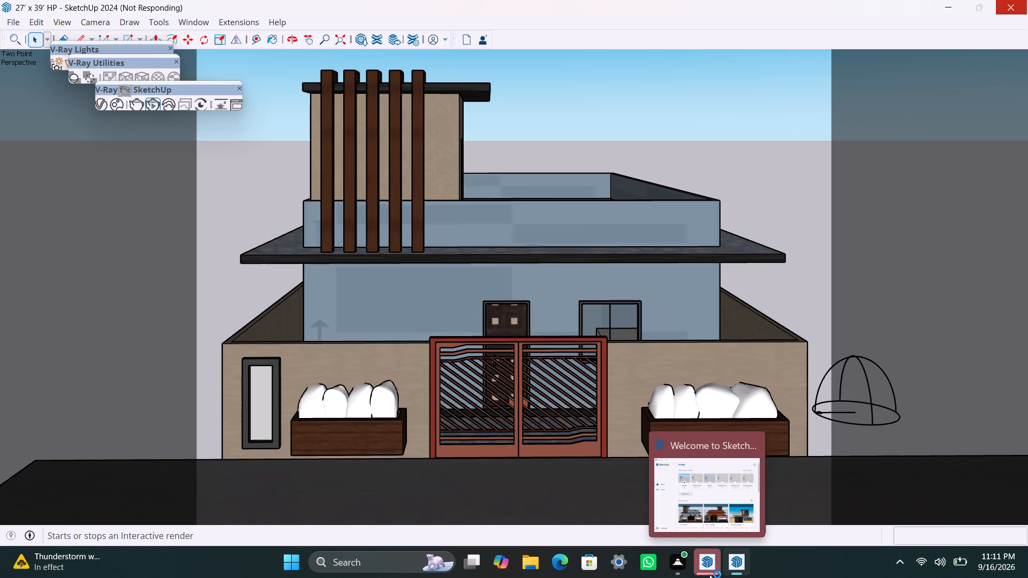
{"action": "left_click", "coordinate": [749, 454]}
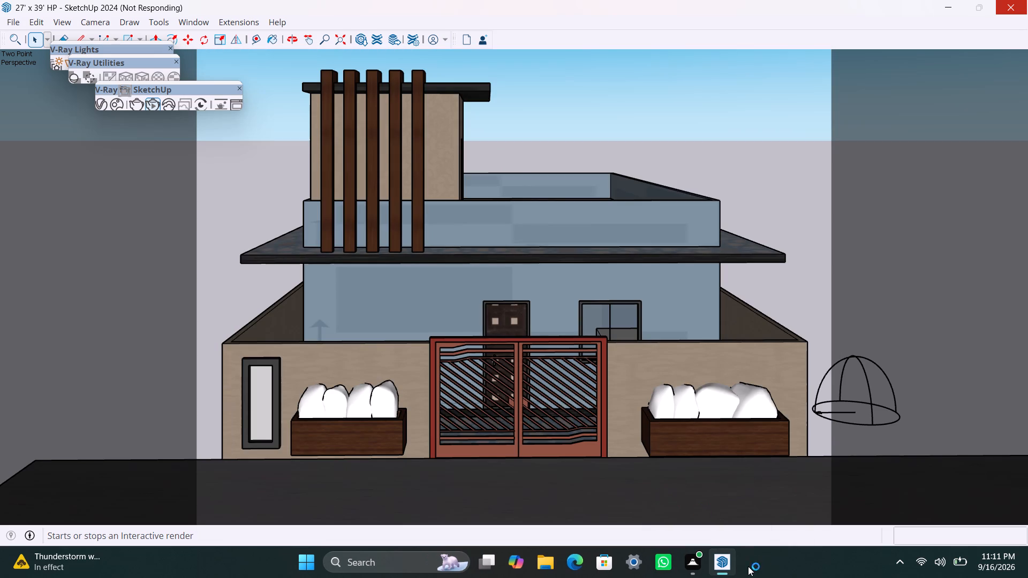
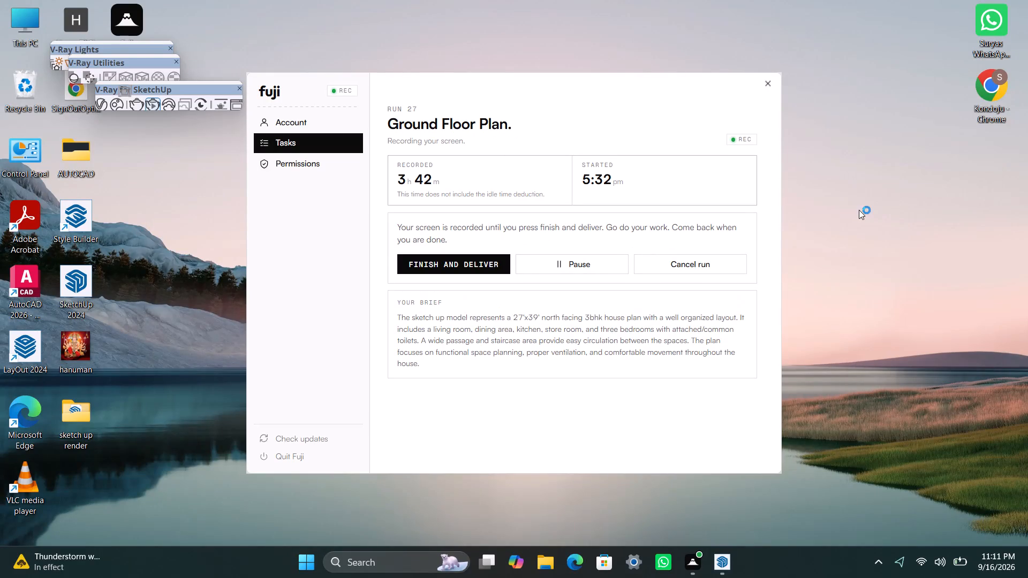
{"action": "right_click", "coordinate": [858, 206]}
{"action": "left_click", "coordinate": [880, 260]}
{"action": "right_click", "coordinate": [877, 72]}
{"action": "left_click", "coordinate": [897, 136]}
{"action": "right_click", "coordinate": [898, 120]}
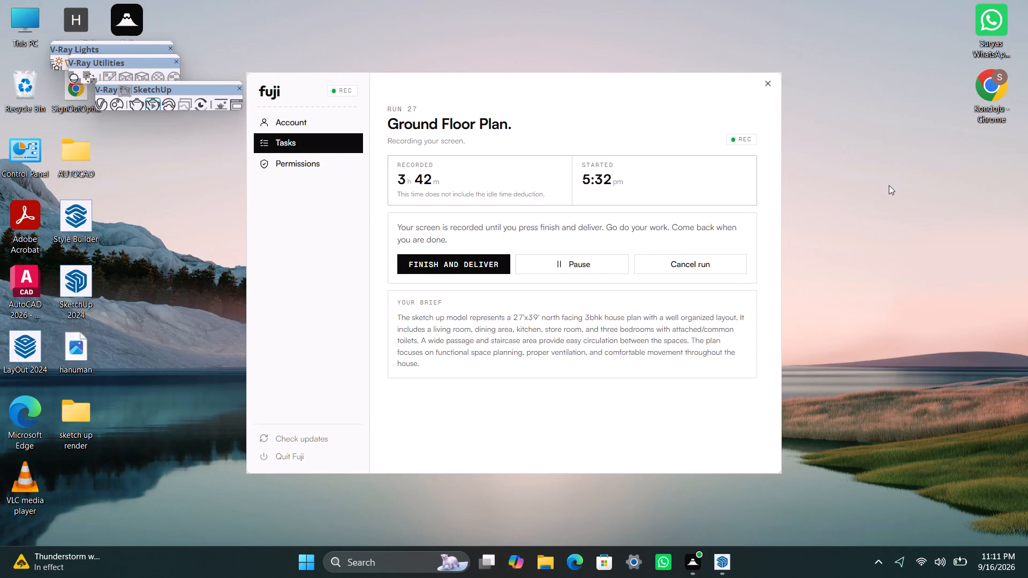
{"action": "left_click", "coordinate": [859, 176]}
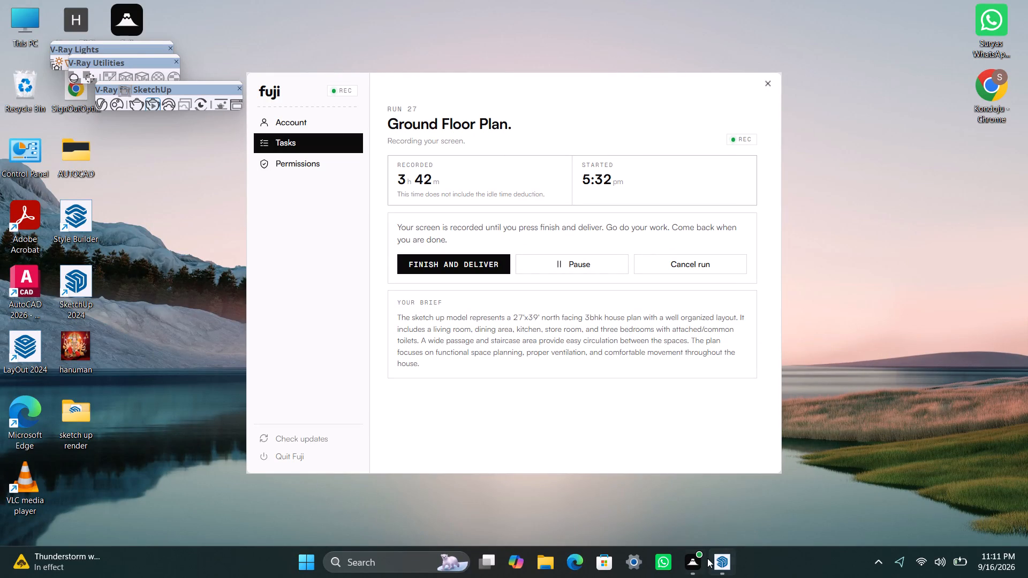
Switch to the 27' x 39' HP model in SketchUp and open the V-Ray Asset Editor.
{"action": "left_click", "coordinate": [710, 556]}
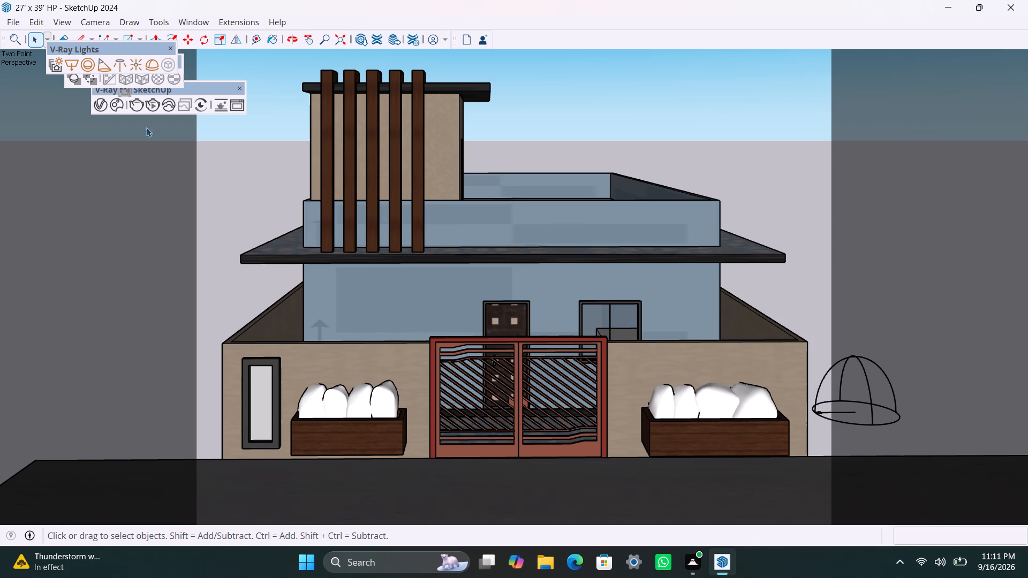
{"action": "left_click", "coordinate": [102, 106]}
{"action": "left_click", "coordinate": [102, 104]}
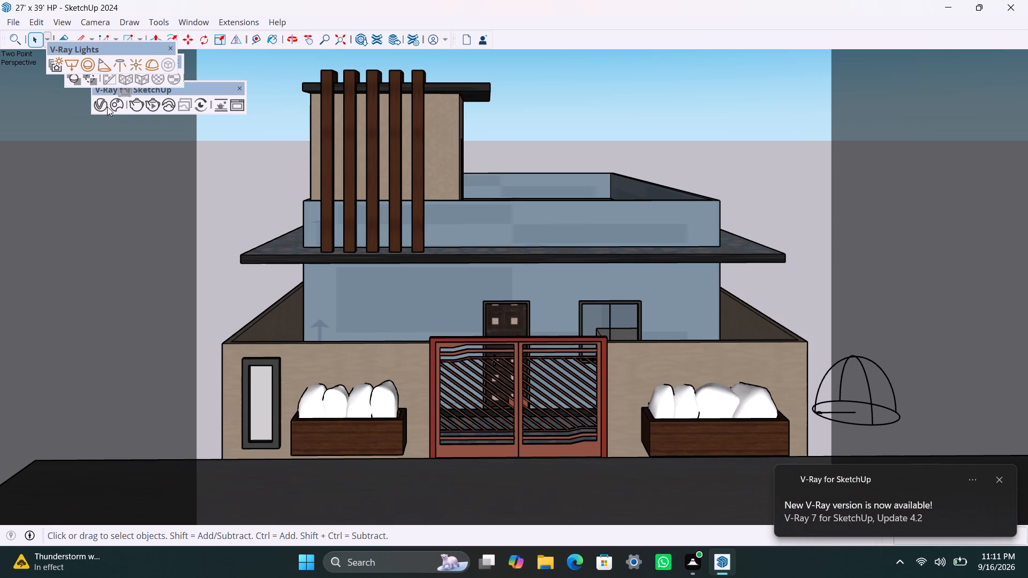
{"action": "left_click", "coordinate": [104, 106]}
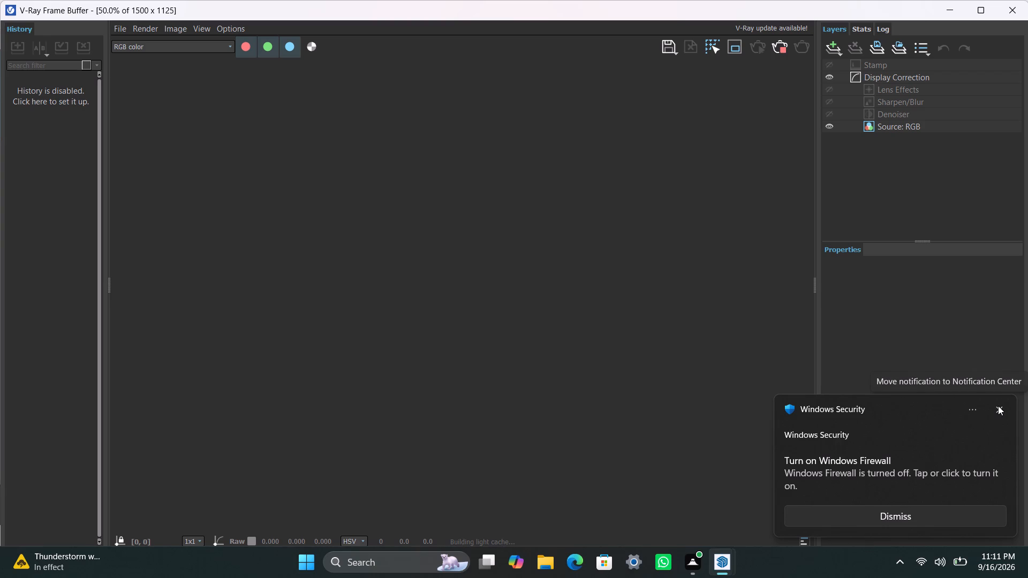
Examine the house's front-view render in the V-Ray Frame Buffer, both in detail and as a whole, dismissing the Windows Security notification.
{"action": "scroll", "coordinate": [427, 350], "scroll_direction": "up", "scroll_amount": 3}
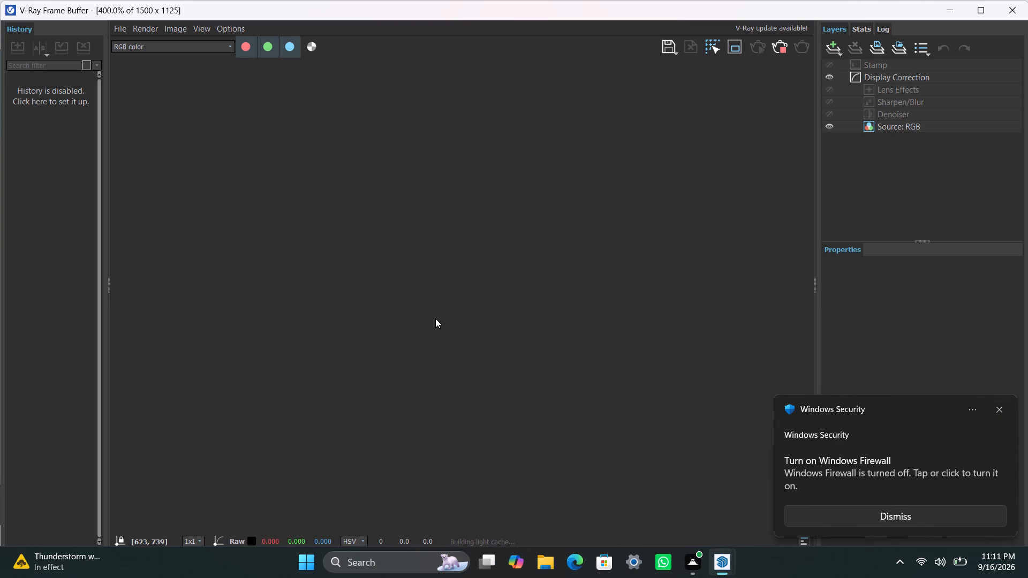
{"action": "scroll", "coordinate": [435, 318], "scroll_direction": "up", "scroll_amount": 3}
{"action": "scroll", "coordinate": [435, 318], "scroll_direction": "down", "scroll_amount": 3}
{"action": "scroll", "coordinate": [435, 318], "scroll_direction": "up", "scroll_amount": 3}
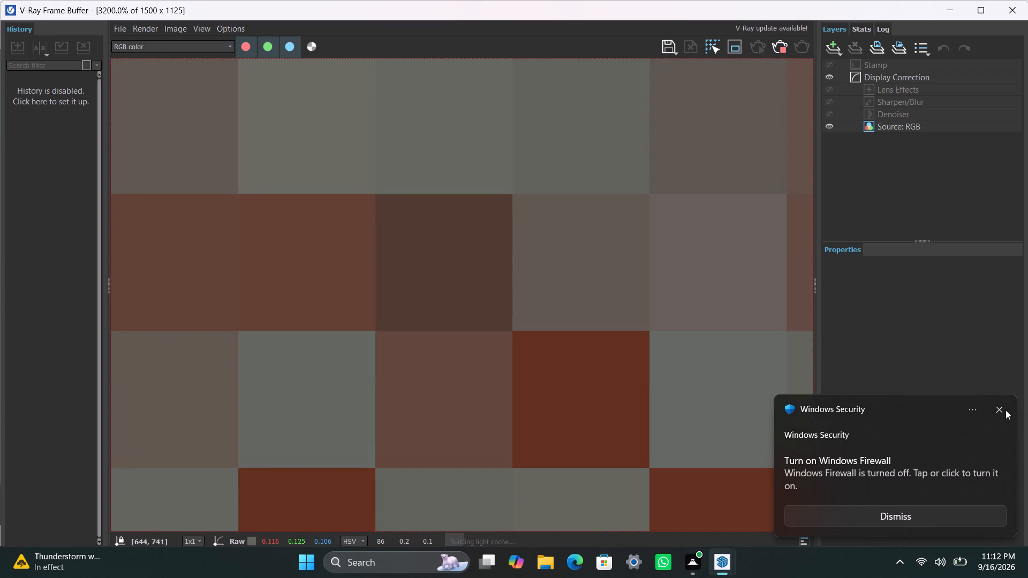
{"action": "left_click", "coordinate": [1004, 410]}
{"action": "scroll", "coordinate": [196, 286], "scroll_direction": "down", "scroll_amount": 5}
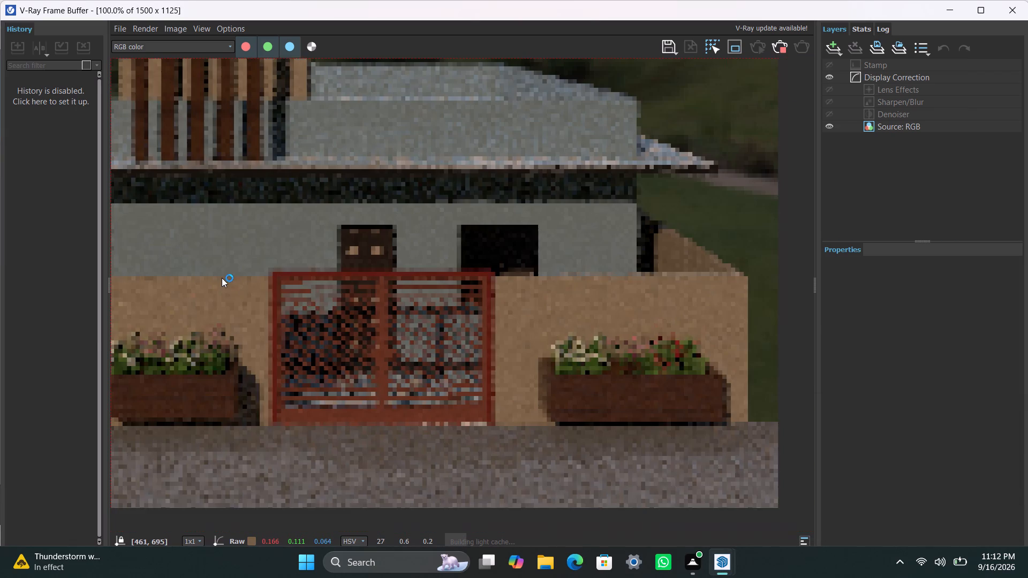
{"action": "scroll", "coordinate": [222, 278], "scroll_direction": "down", "scroll_amount": 1}
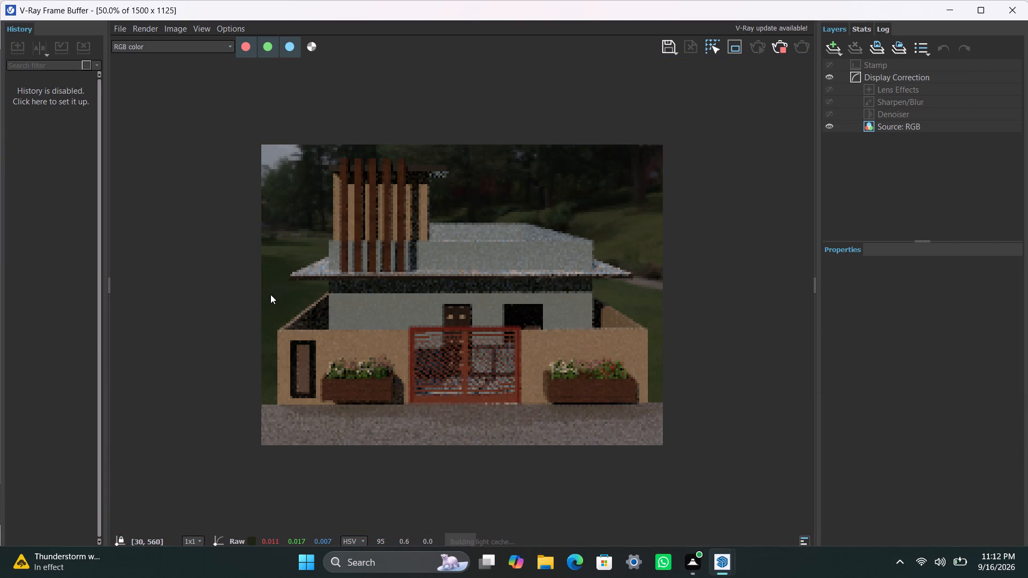
{"action": "scroll", "coordinate": [270, 294], "scroll_direction": "up", "scroll_amount": 1}
{"action": "scroll", "coordinate": [281, 298], "scroll_direction": "down", "scroll_amount": 1}
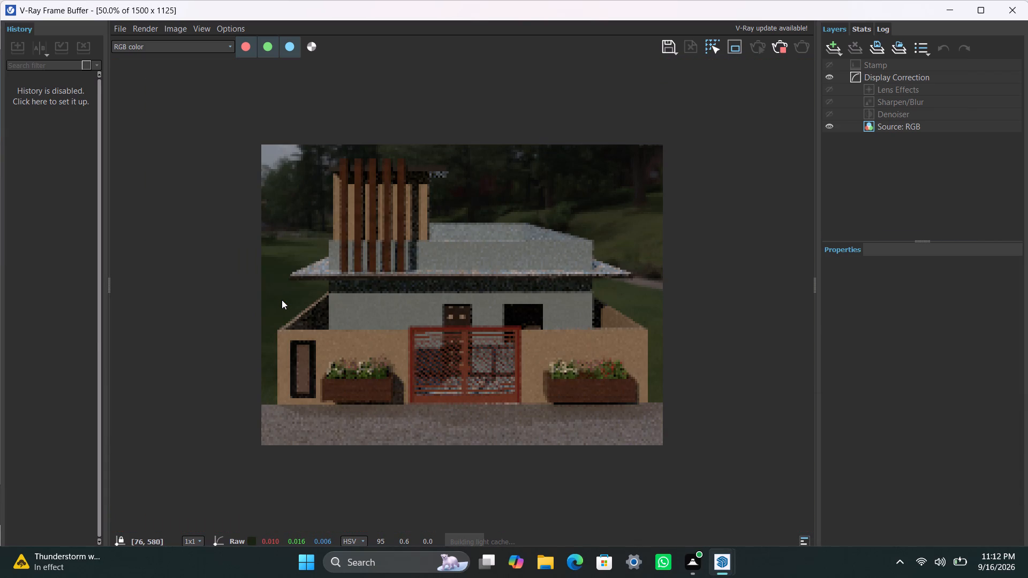
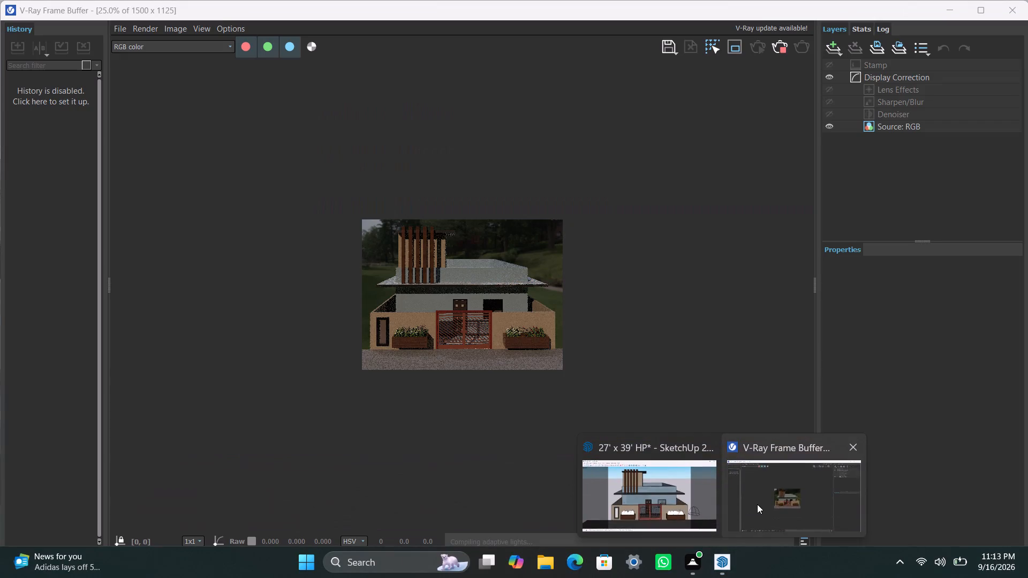
Return to the V-Ray Frame Buffer and examine the house's front-view render in progress.
{"action": "left_click", "coordinate": [757, 504]}
{"action": "scroll", "coordinate": [471, 347], "scroll_direction": "up", "scroll_amount": 2}
{"action": "scroll", "coordinate": [472, 340], "scroll_direction": "down", "scroll_amount": 1}
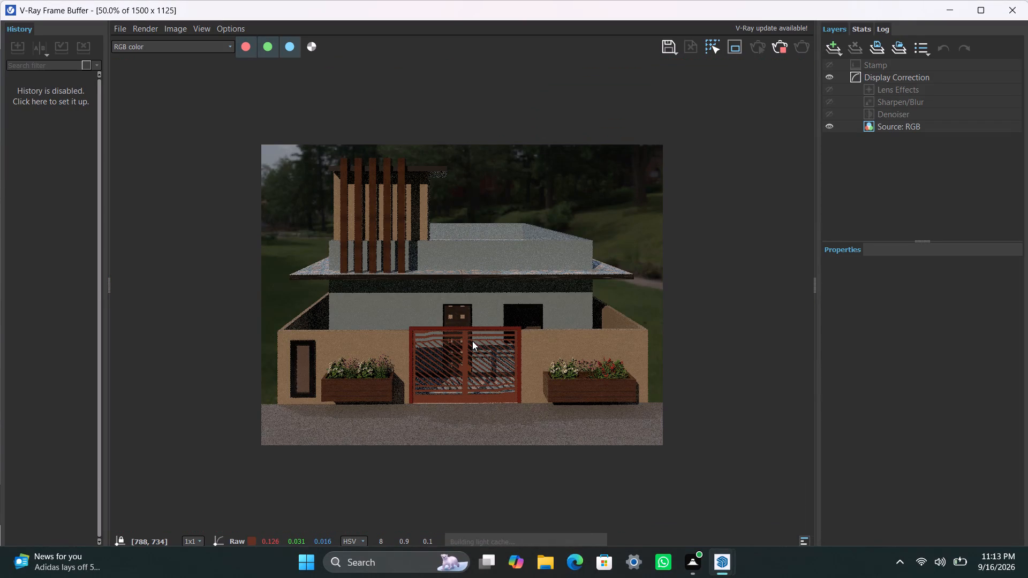
{"action": "scroll", "coordinate": [486, 403], "scroll_direction": "down", "scroll_amount": 1}
{"action": "scroll", "coordinate": [486, 398], "scroll_direction": "up", "scroll_amount": 1}
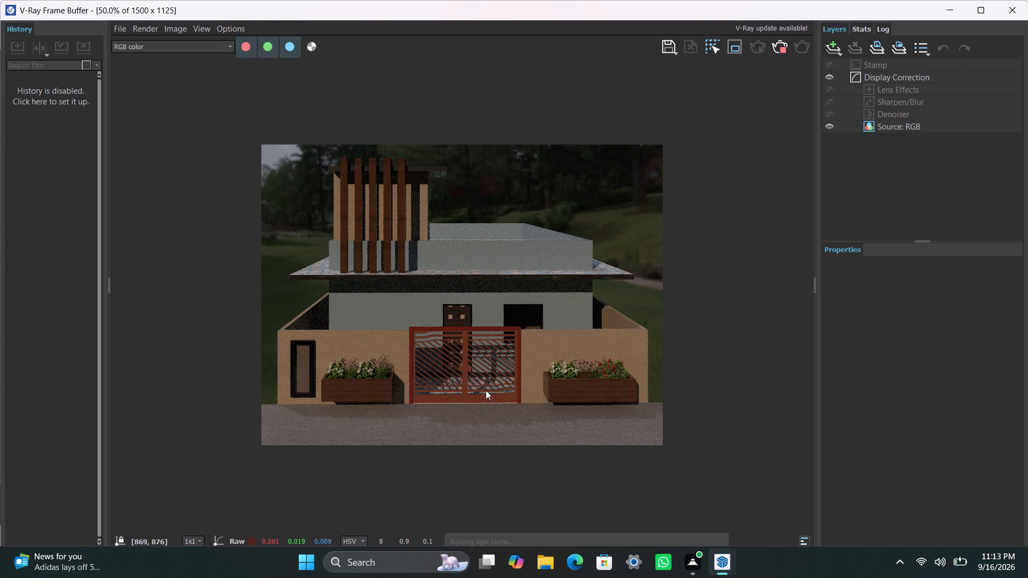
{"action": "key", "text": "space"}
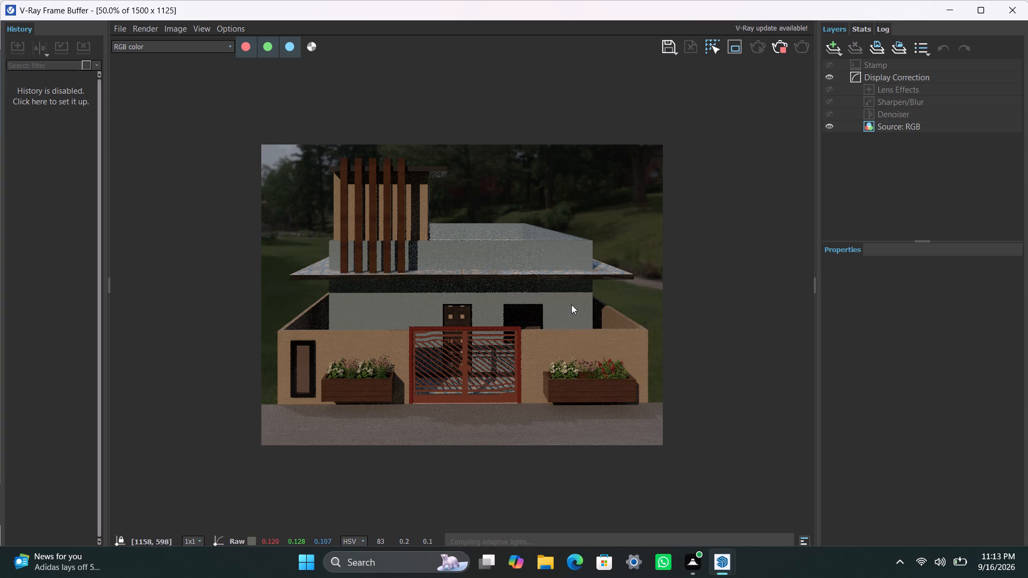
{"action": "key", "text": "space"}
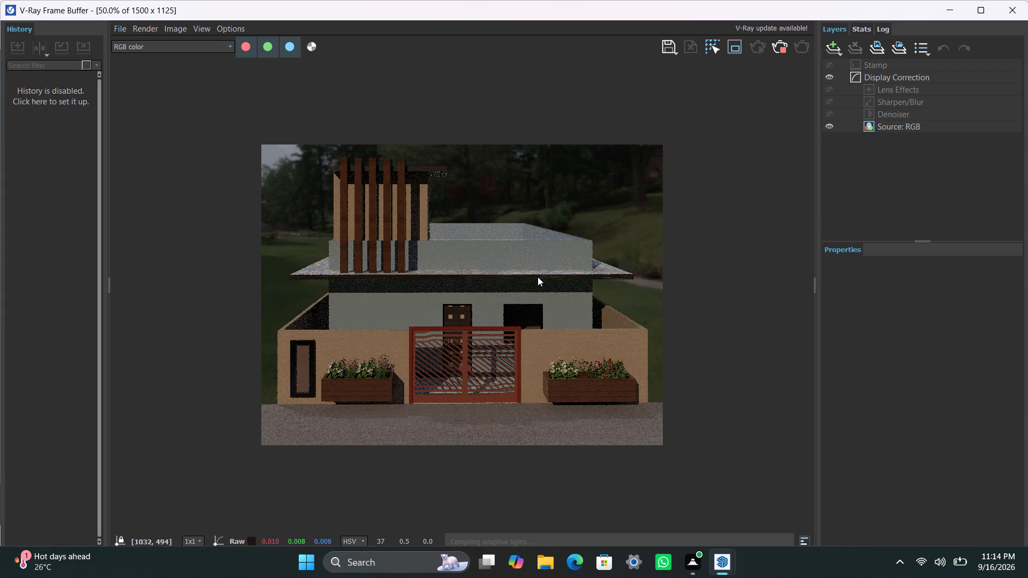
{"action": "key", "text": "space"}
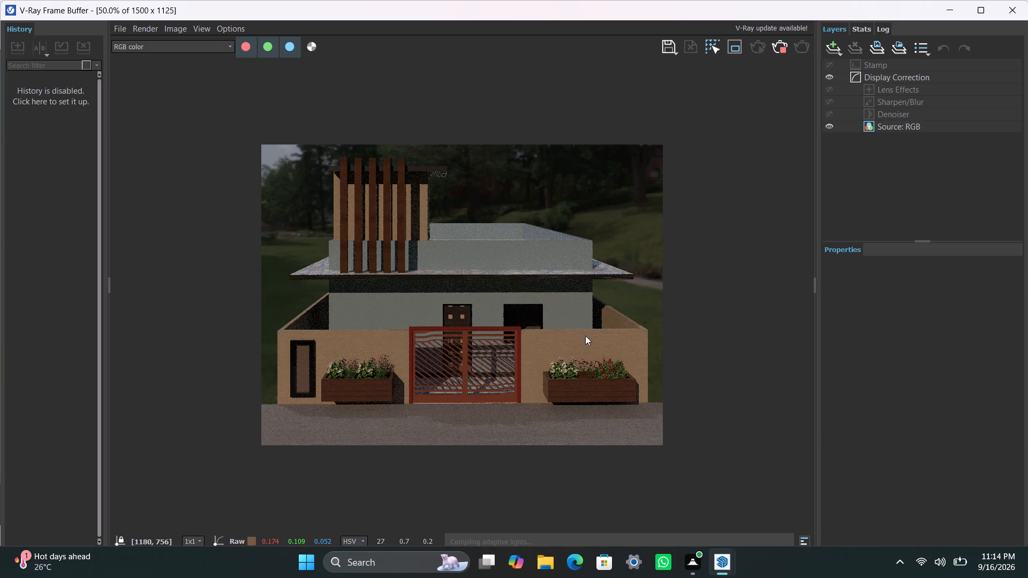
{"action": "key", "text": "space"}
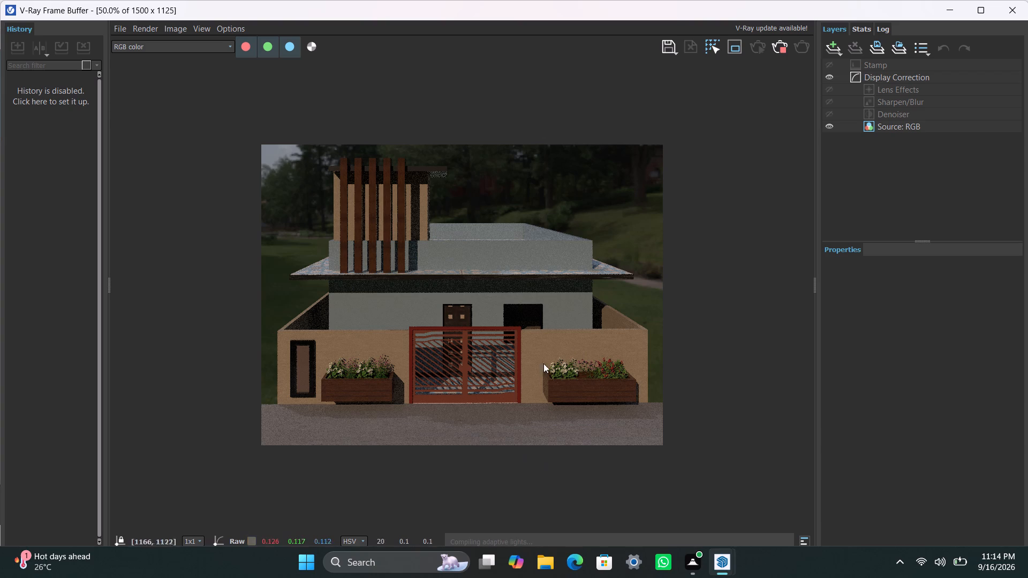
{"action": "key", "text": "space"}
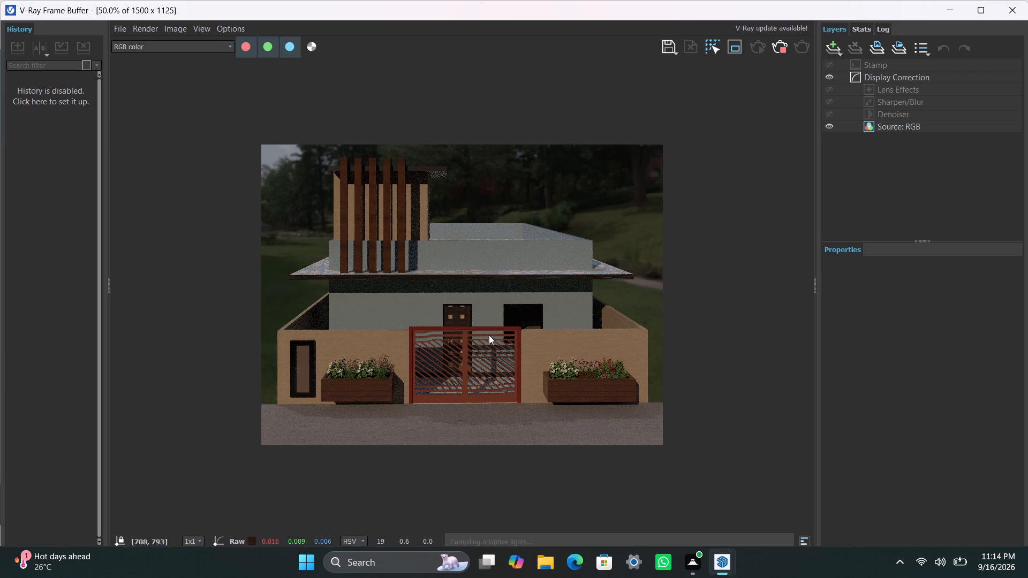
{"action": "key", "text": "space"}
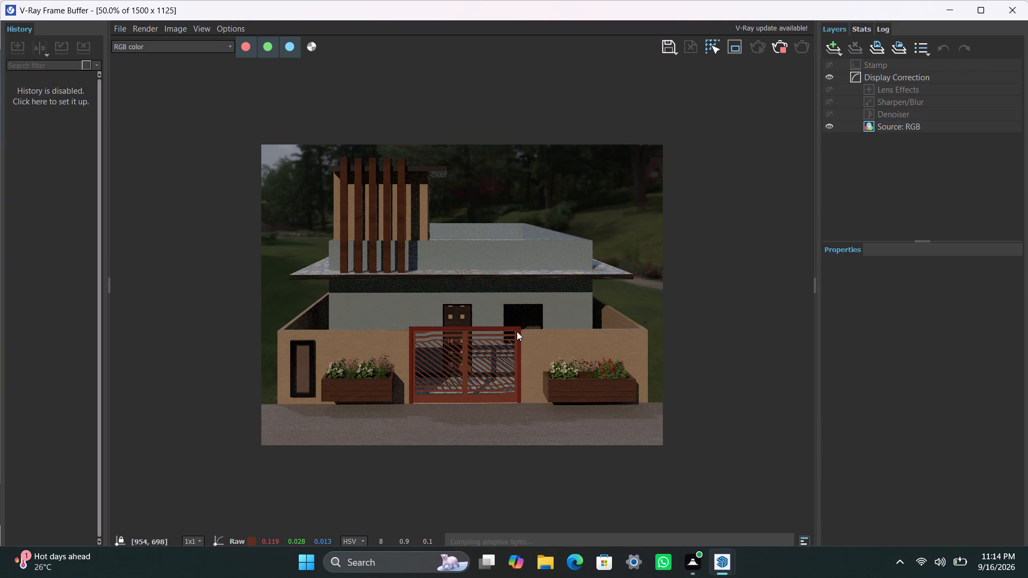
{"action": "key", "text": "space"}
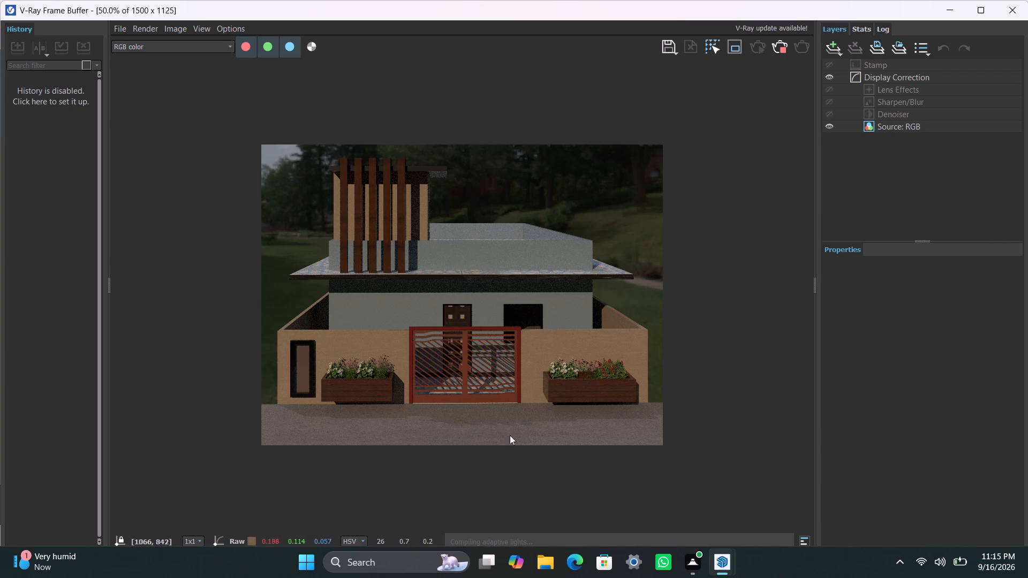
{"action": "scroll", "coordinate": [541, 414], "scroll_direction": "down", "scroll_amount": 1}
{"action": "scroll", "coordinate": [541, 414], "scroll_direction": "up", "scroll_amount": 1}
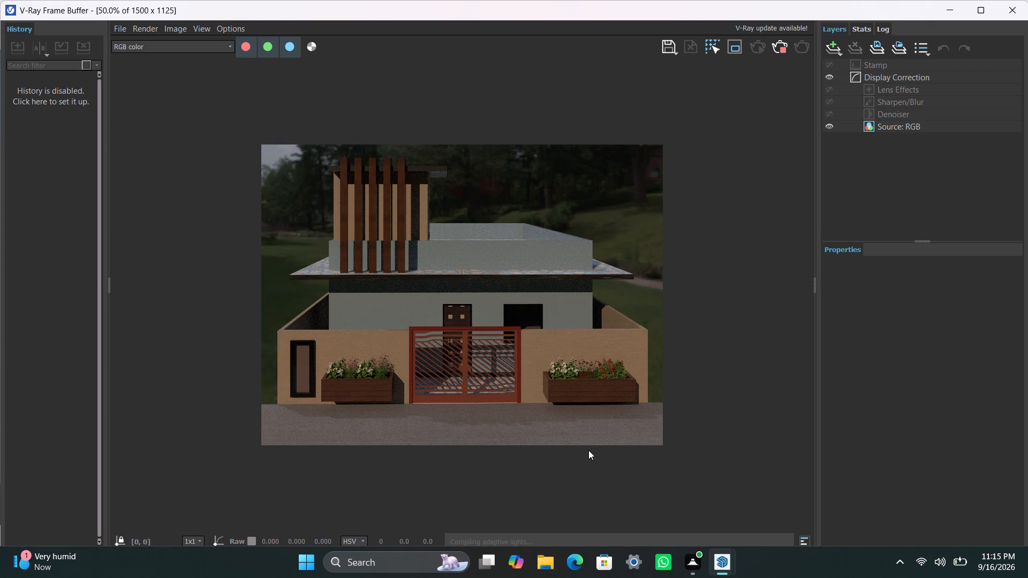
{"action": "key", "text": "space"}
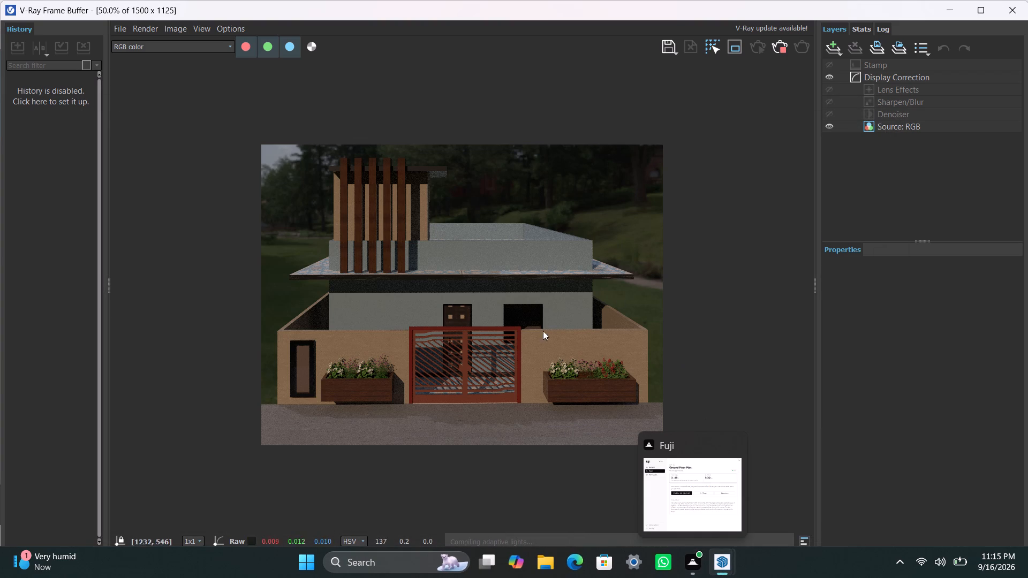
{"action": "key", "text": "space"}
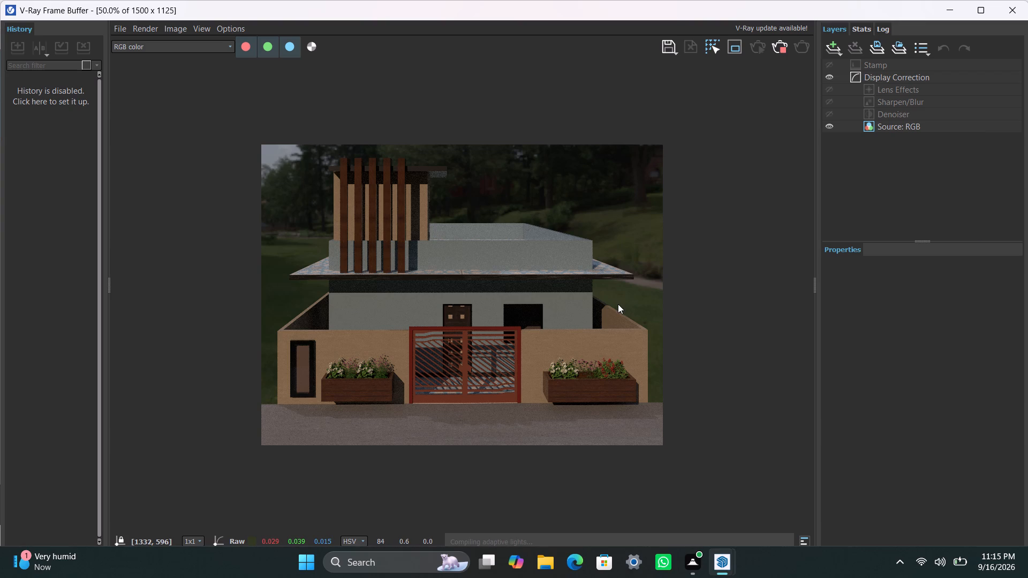
Stop the running front-view render and close the V-Ray Frame Buffer.
{"action": "left_click", "coordinate": [777, 50]}
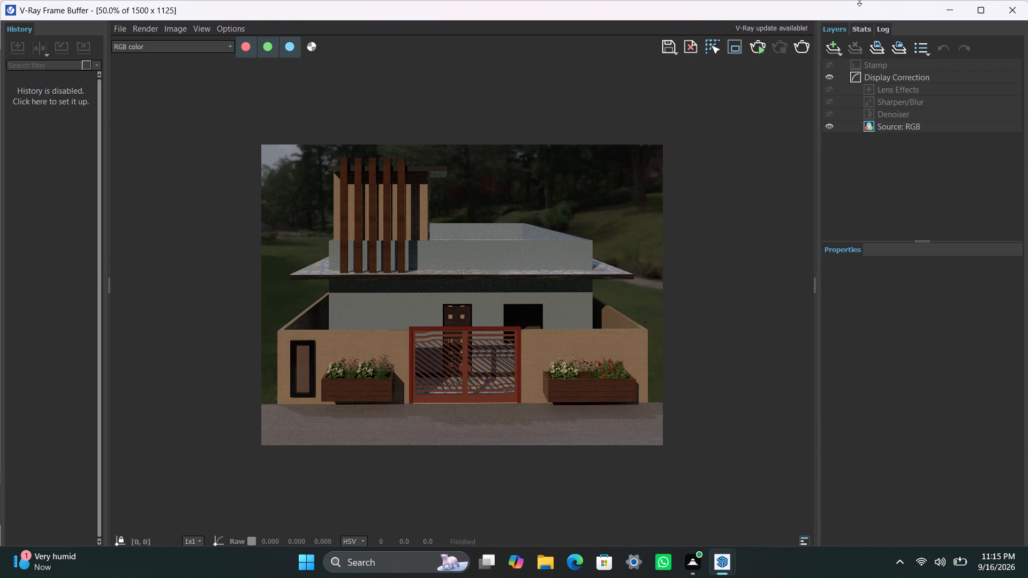
{"action": "left_click", "coordinate": [1006, 9]}
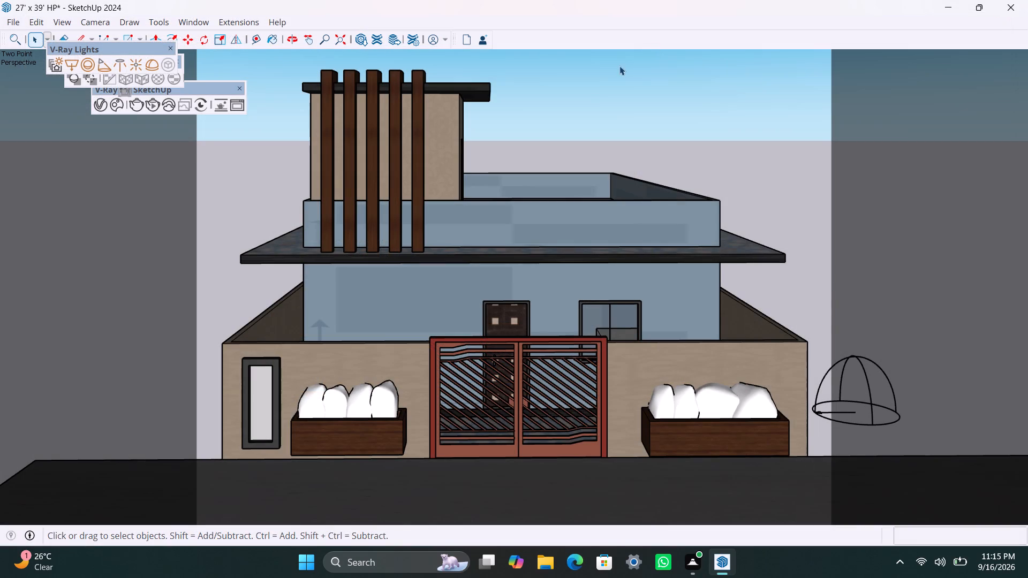
Turn off Resumable Rendering in the V-Ray render output settings and expand the Global Illumination parameters.
{"action": "left_click", "coordinate": [101, 109]}
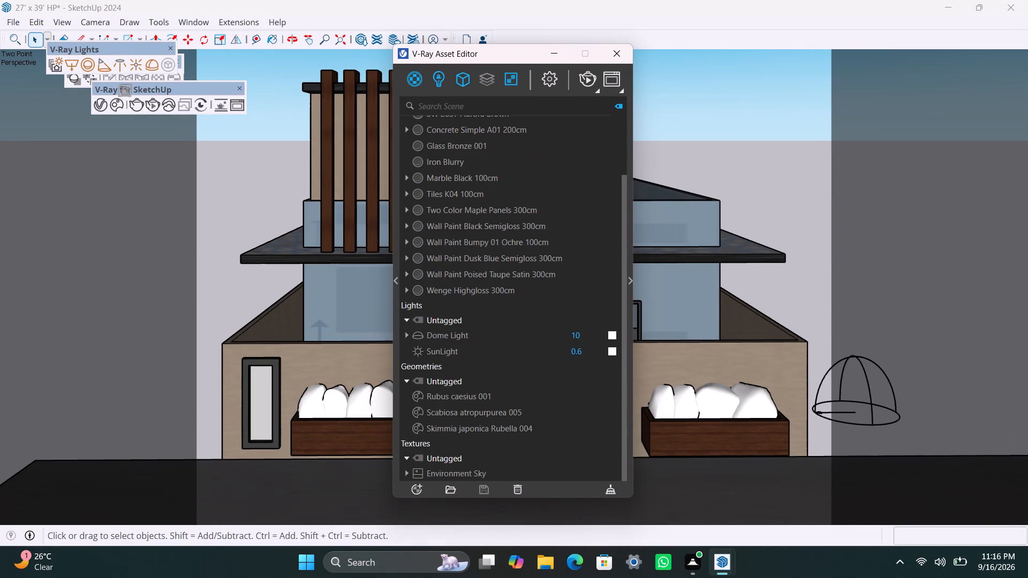
{"action": "left_click", "coordinate": [549, 81]}
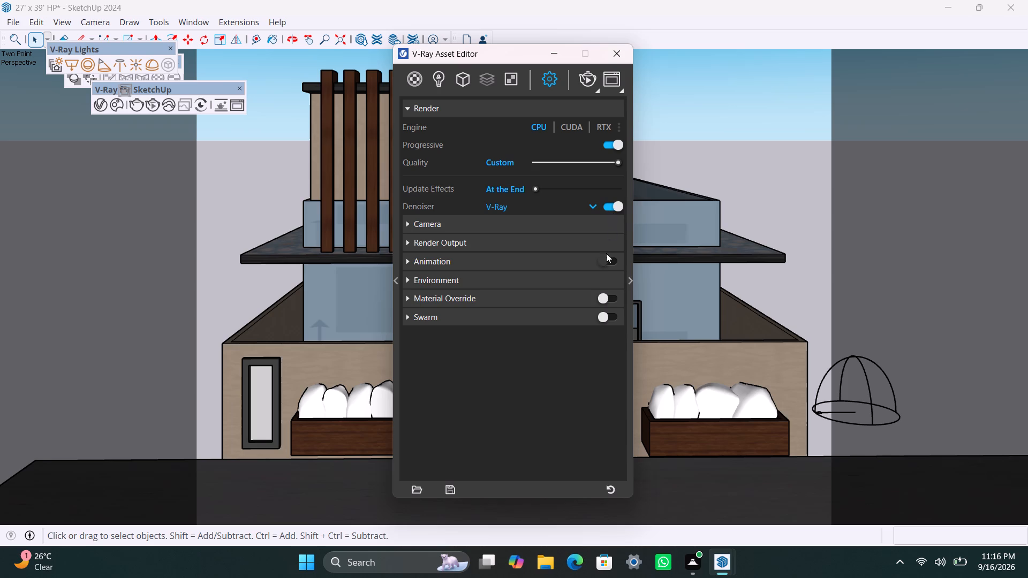
{"action": "left_click", "coordinate": [632, 282]}
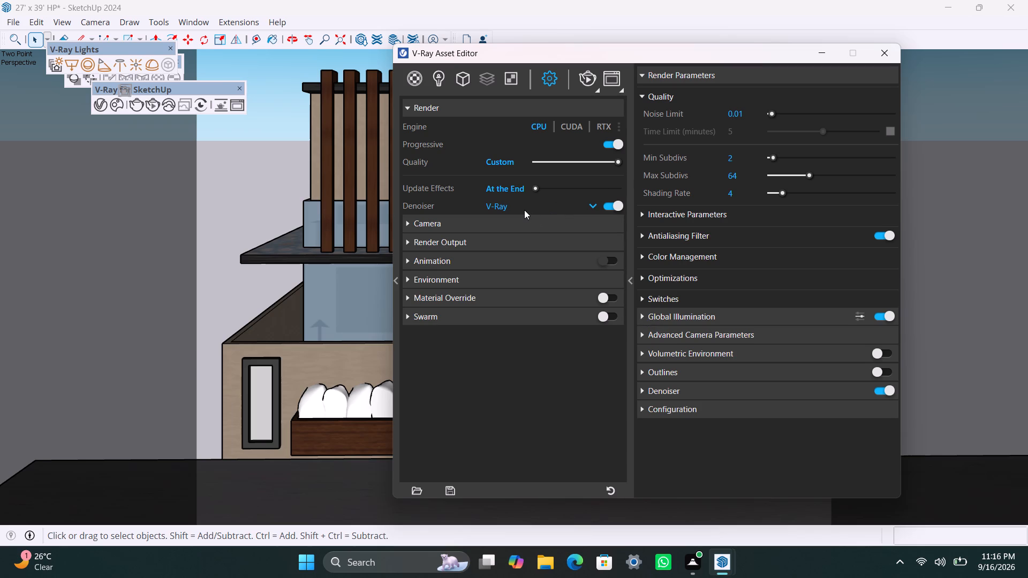
{"action": "left_click", "coordinate": [412, 240]}
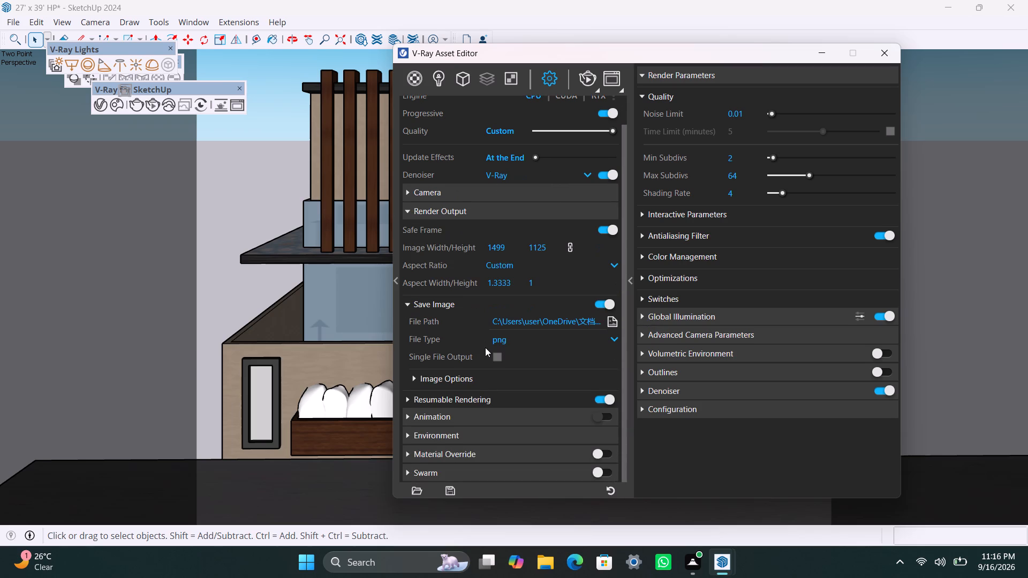
{"action": "left_click", "coordinate": [608, 397]}
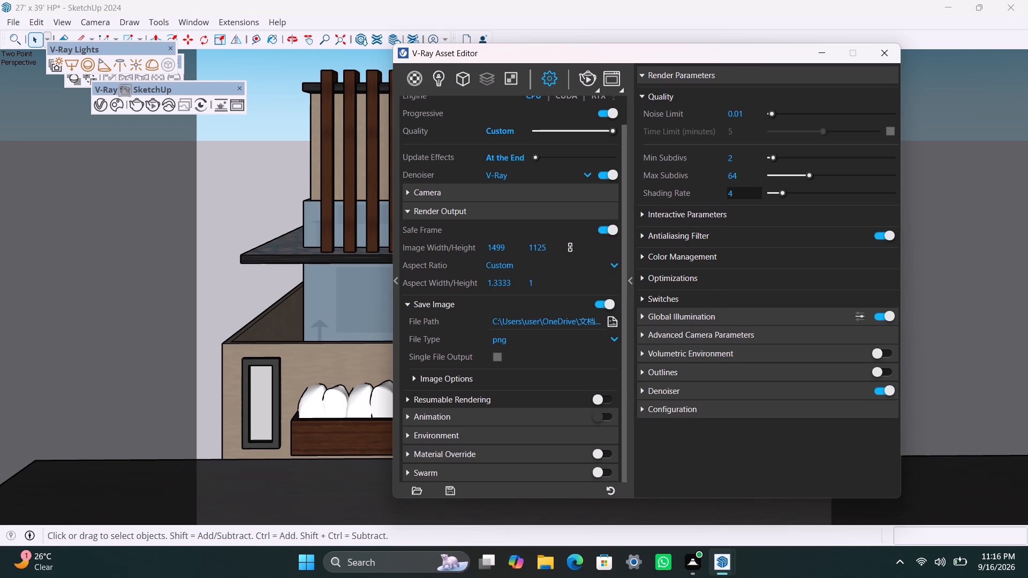
{"action": "left_click", "coordinate": [643, 314]}
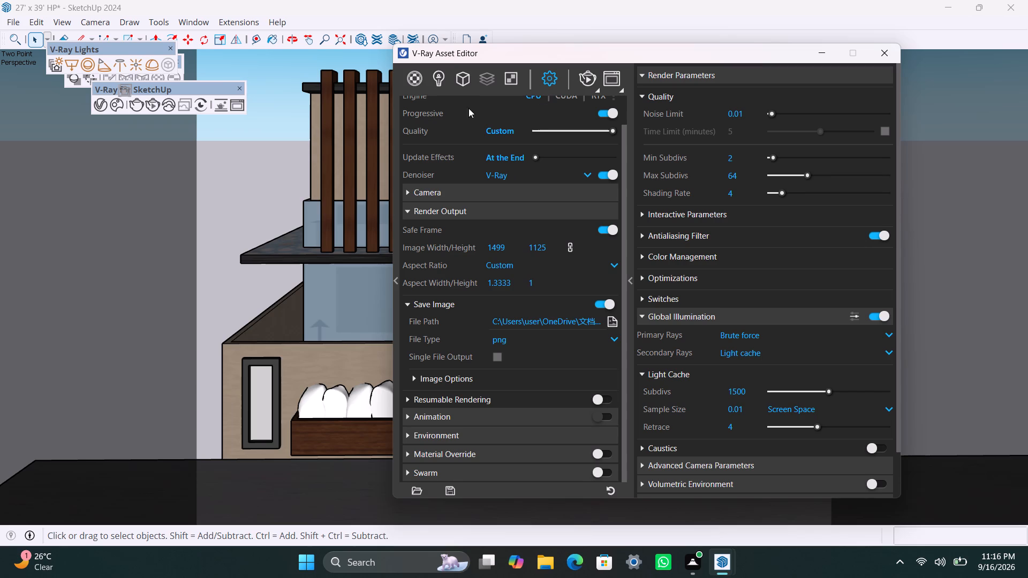
Start a new non-interactive V-Ray render of the house's front view.
{"action": "left_click", "coordinate": [137, 106]}
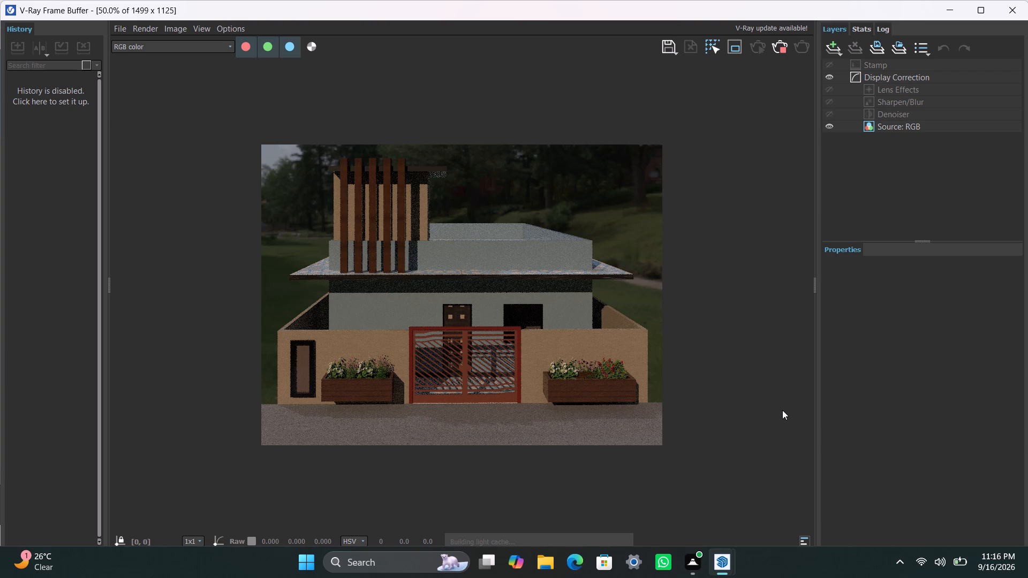
Examine the new front-view render, both close up around the gate and flower planter and as a whole.
{"action": "key", "text": "space"}
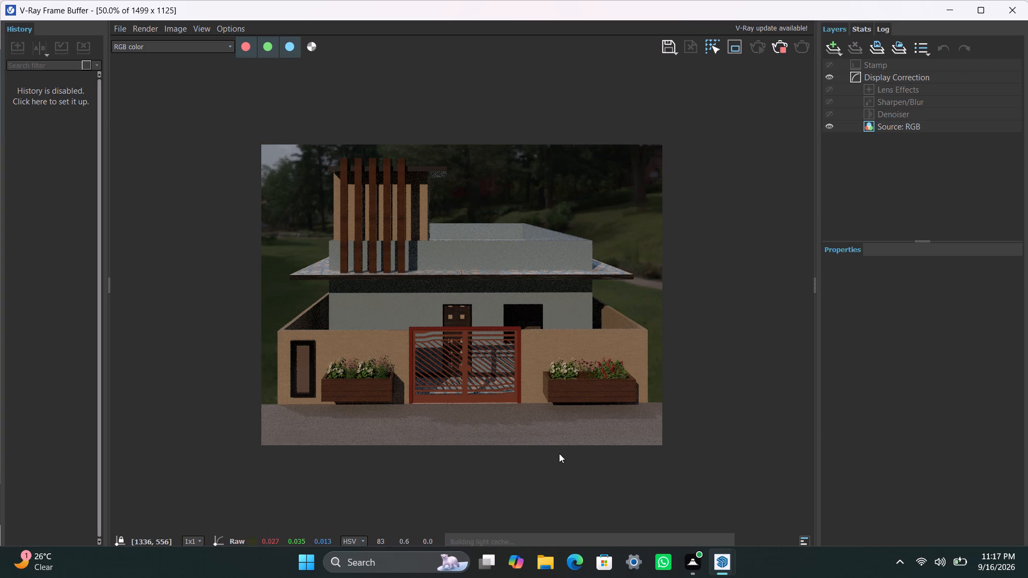
{"action": "key", "text": "space"}
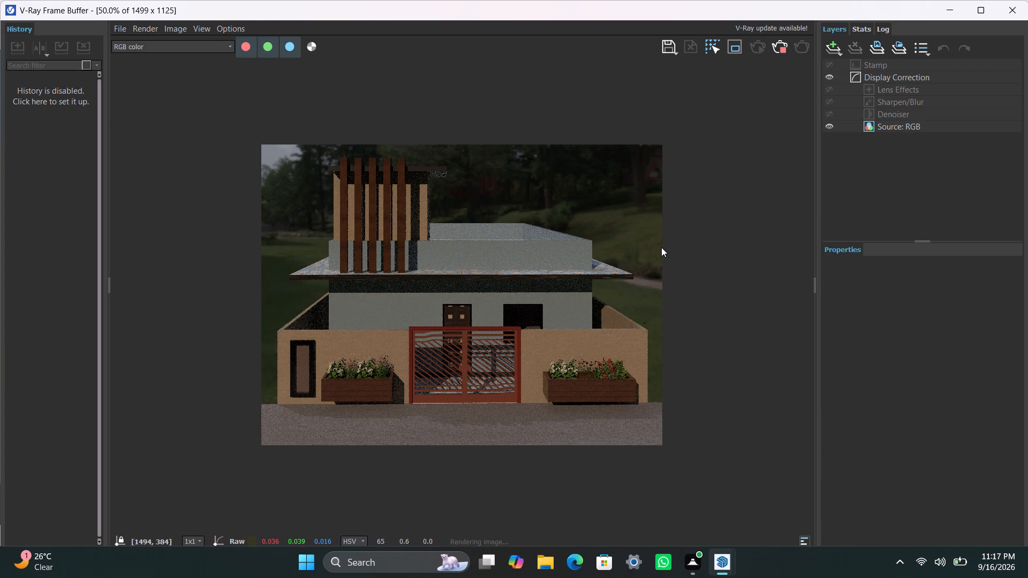
{"action": "key", "text": "space"}
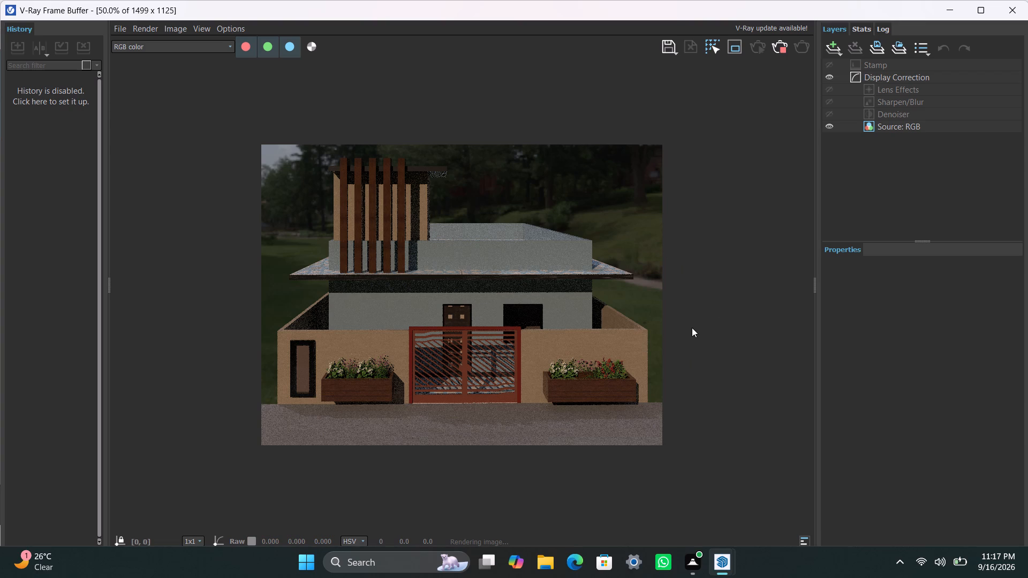
{"action": "scroll", "coordinate": [563, 455], "scroll_direction": "down", "scroll_amount": 1}
{"action": "scroll", "coordinate": [552, 438], "scroll_direction": "up", "scroll_amount": 1}
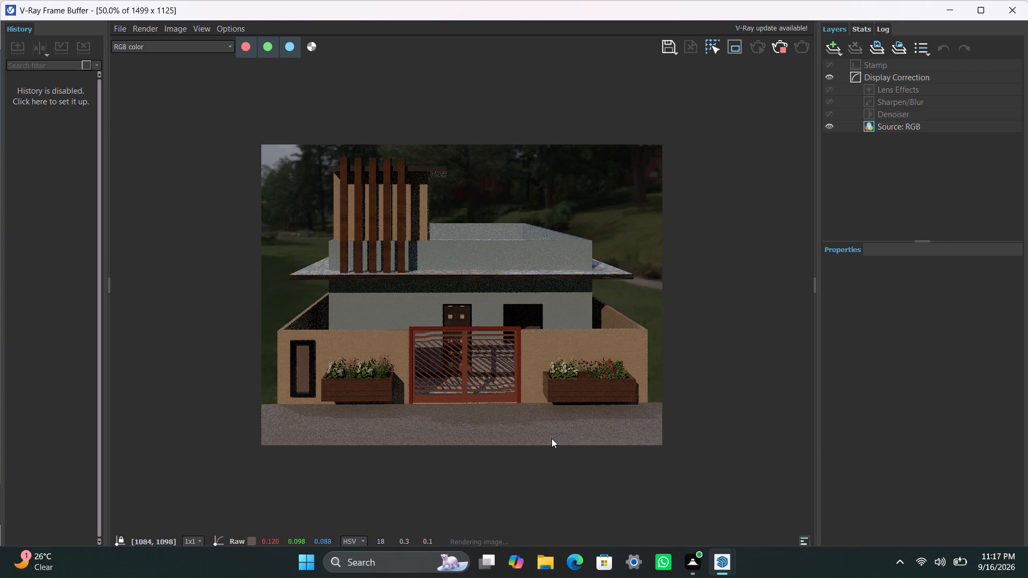
{"action": "scroll", "coordinate": [525, 391], "scroll_direction": "up", "scroll_amount": 2}
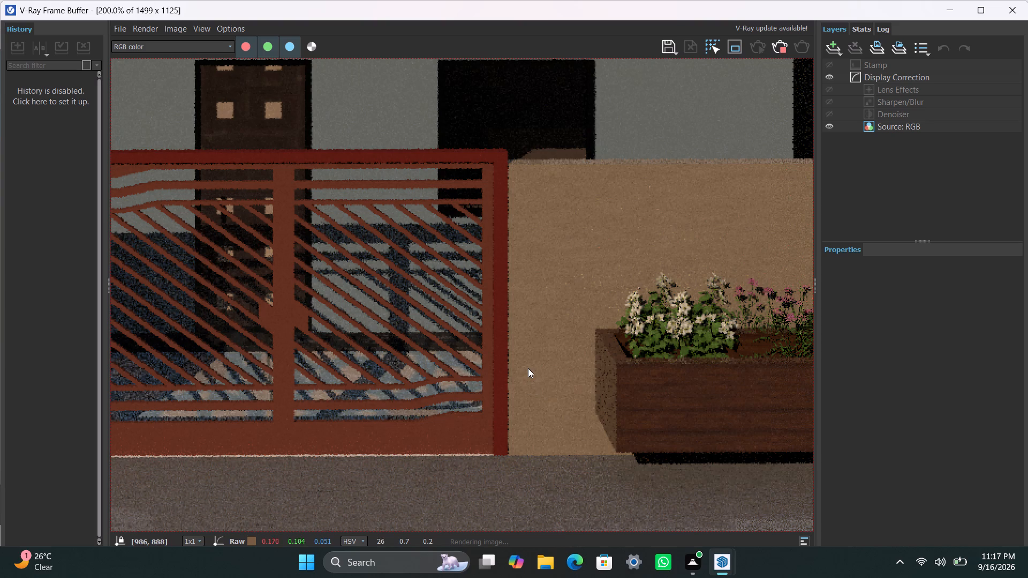
{"action": "scroll", "coordinate": [528, 368], "scroll_direction": "down", "scroll_amount": 2}
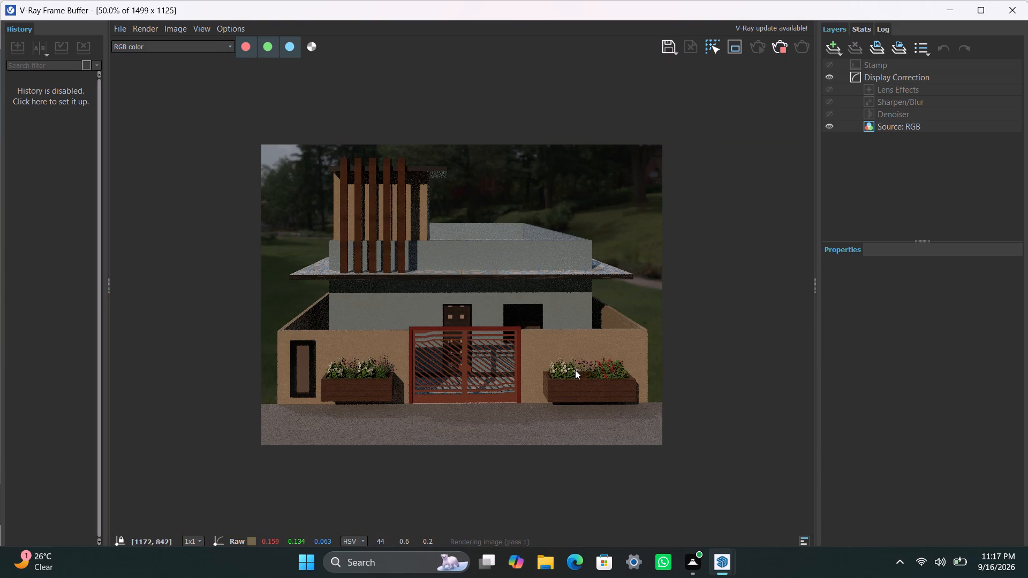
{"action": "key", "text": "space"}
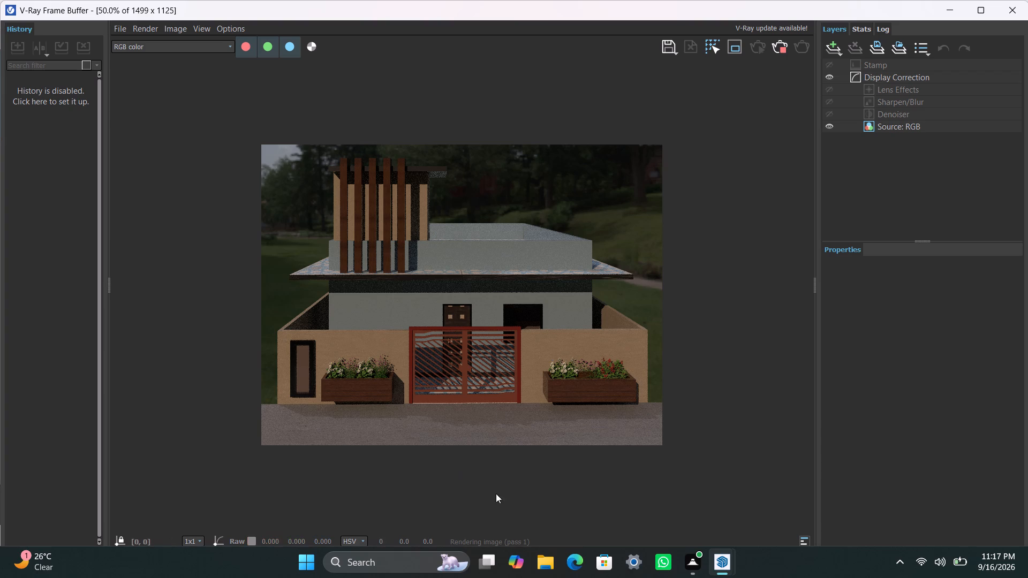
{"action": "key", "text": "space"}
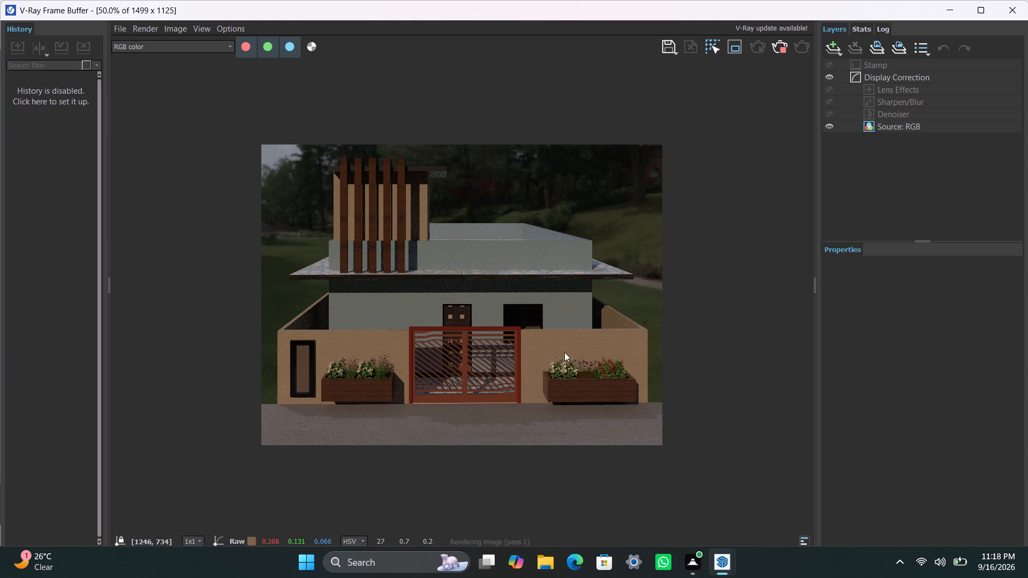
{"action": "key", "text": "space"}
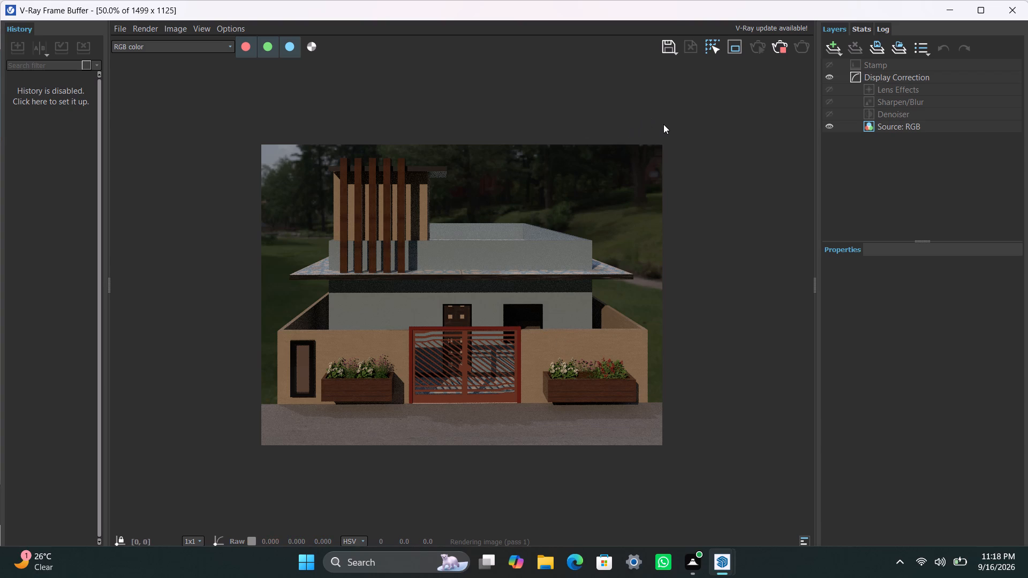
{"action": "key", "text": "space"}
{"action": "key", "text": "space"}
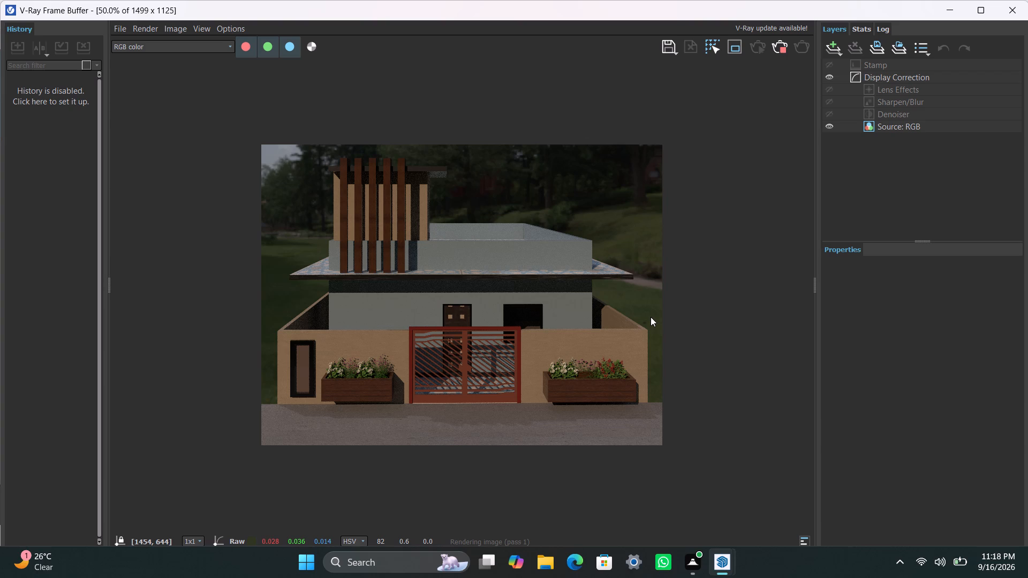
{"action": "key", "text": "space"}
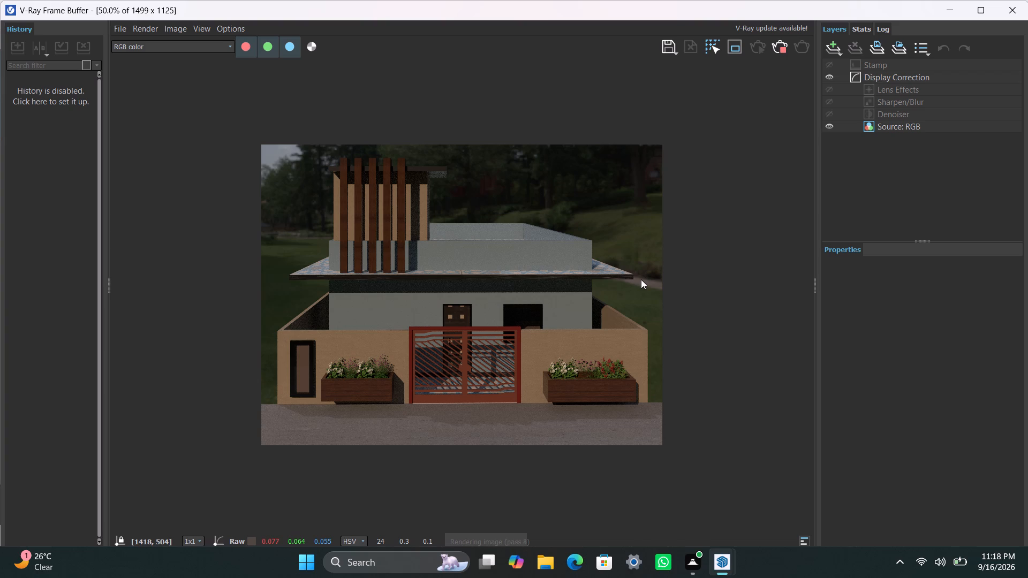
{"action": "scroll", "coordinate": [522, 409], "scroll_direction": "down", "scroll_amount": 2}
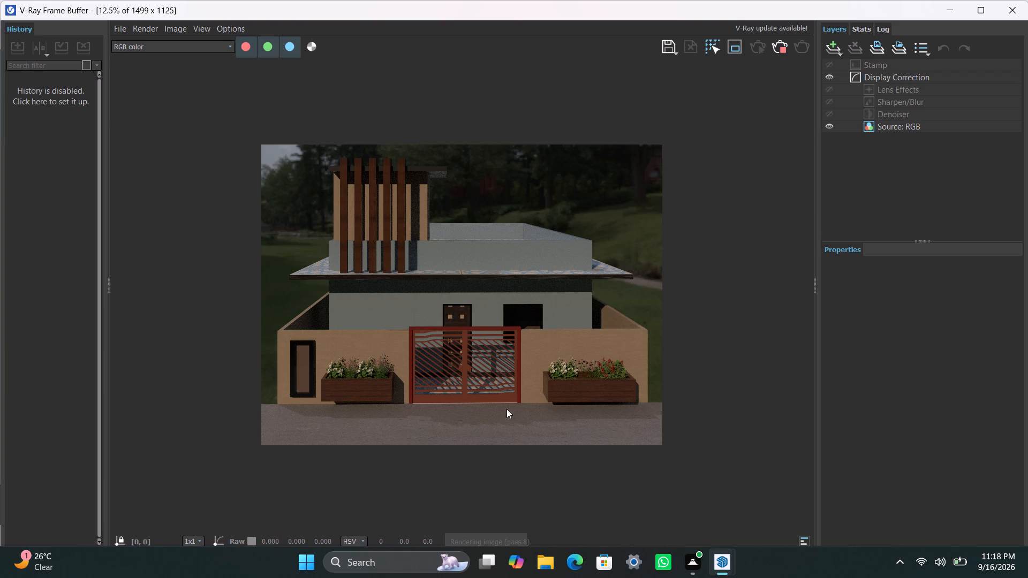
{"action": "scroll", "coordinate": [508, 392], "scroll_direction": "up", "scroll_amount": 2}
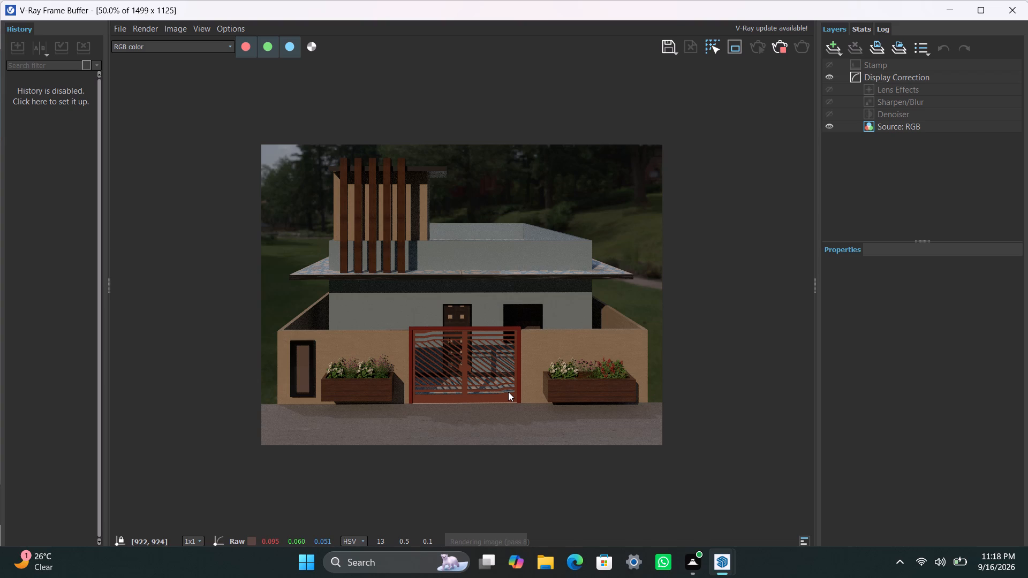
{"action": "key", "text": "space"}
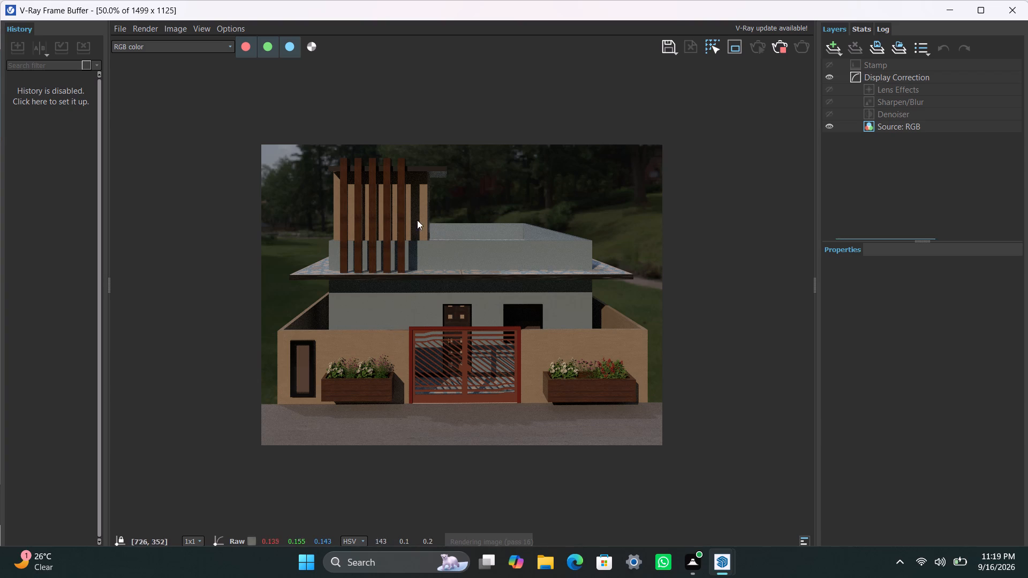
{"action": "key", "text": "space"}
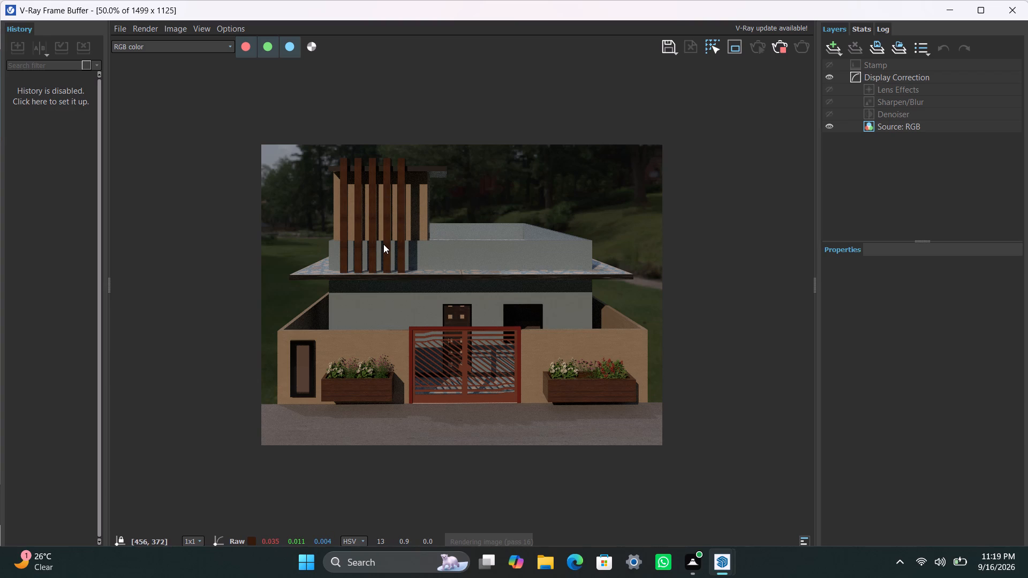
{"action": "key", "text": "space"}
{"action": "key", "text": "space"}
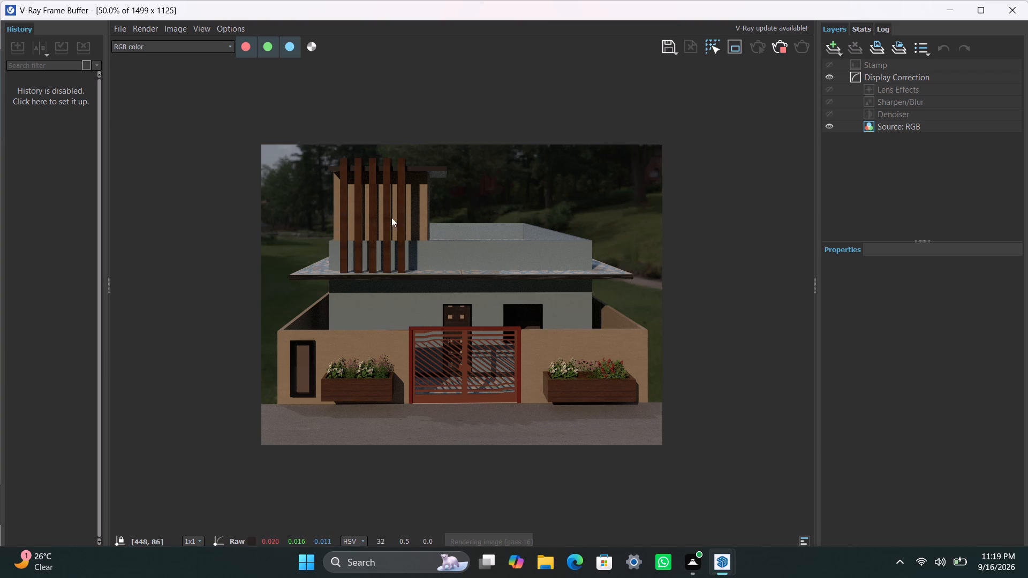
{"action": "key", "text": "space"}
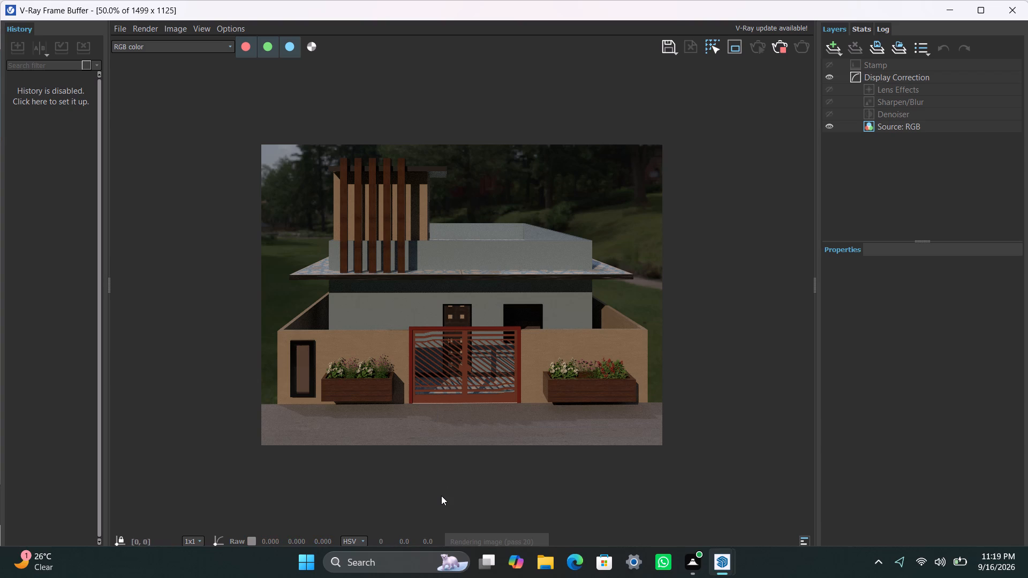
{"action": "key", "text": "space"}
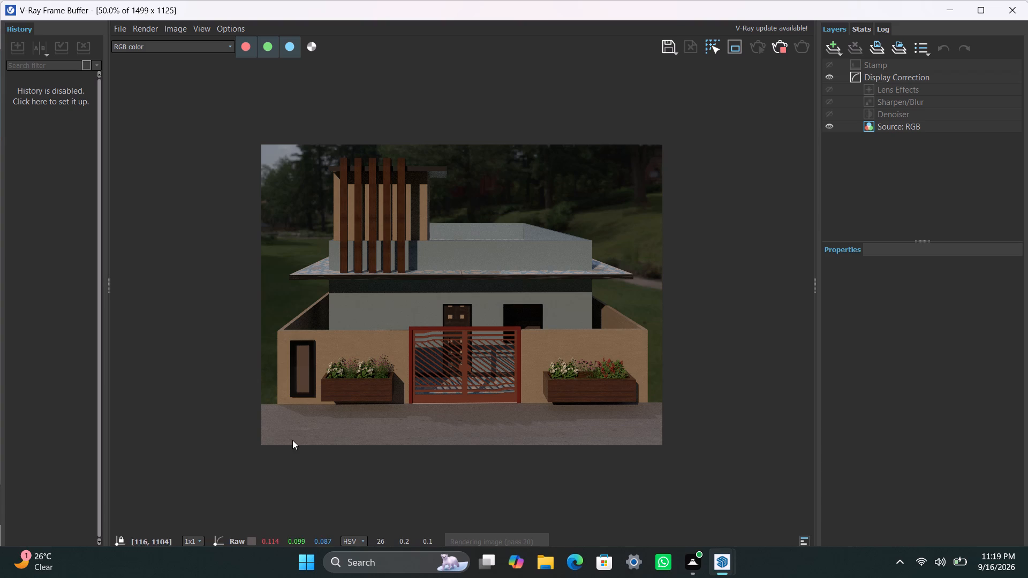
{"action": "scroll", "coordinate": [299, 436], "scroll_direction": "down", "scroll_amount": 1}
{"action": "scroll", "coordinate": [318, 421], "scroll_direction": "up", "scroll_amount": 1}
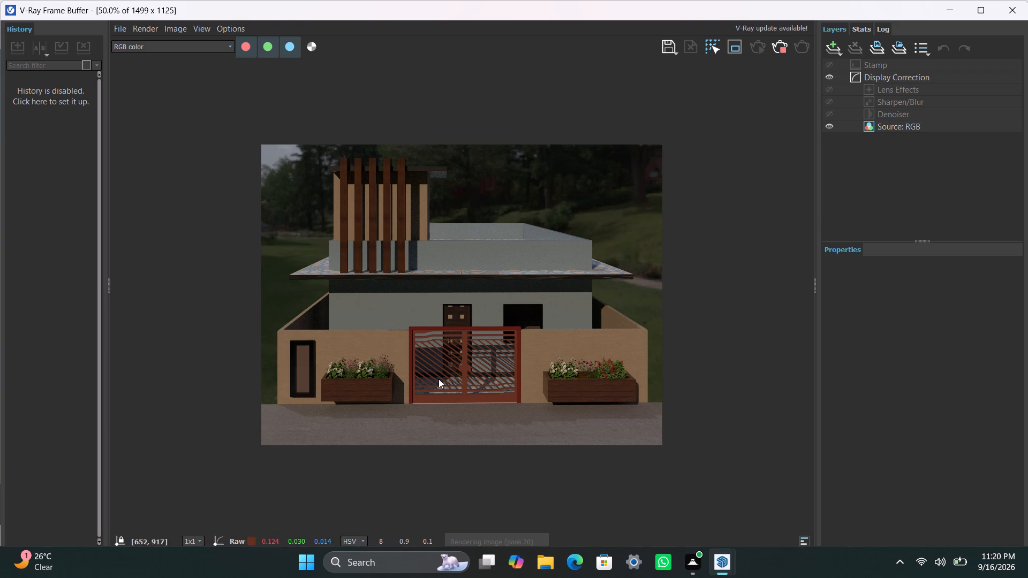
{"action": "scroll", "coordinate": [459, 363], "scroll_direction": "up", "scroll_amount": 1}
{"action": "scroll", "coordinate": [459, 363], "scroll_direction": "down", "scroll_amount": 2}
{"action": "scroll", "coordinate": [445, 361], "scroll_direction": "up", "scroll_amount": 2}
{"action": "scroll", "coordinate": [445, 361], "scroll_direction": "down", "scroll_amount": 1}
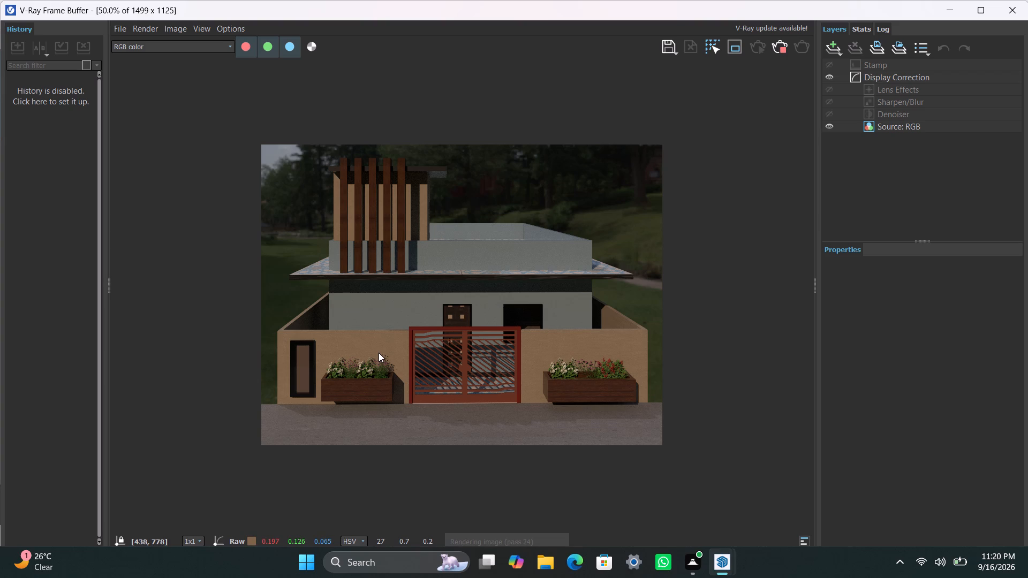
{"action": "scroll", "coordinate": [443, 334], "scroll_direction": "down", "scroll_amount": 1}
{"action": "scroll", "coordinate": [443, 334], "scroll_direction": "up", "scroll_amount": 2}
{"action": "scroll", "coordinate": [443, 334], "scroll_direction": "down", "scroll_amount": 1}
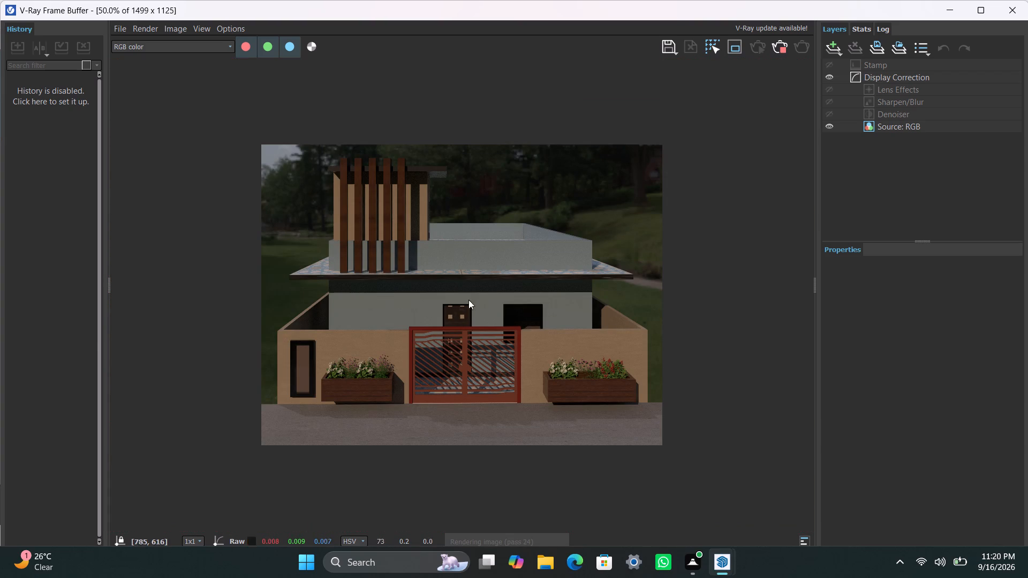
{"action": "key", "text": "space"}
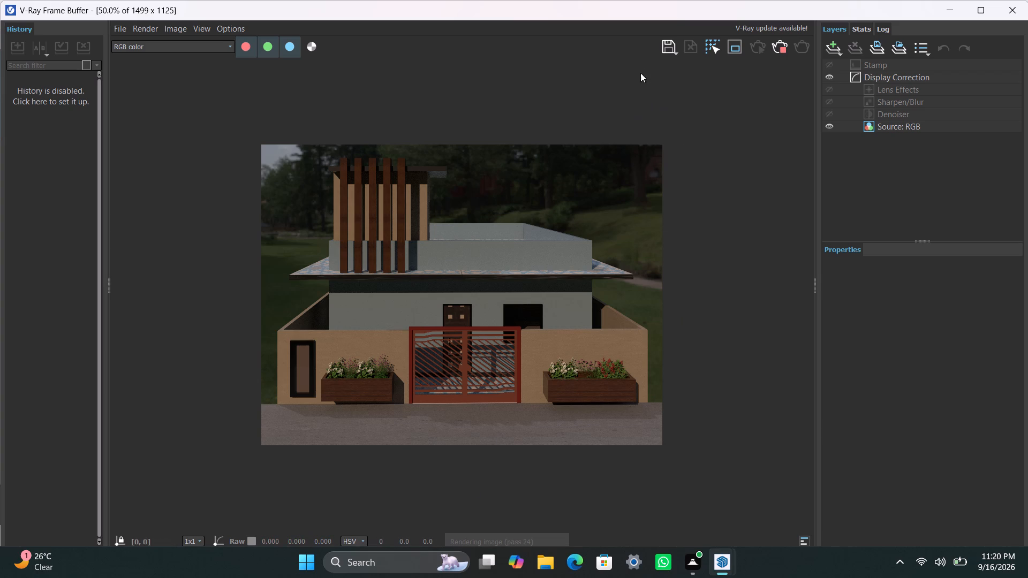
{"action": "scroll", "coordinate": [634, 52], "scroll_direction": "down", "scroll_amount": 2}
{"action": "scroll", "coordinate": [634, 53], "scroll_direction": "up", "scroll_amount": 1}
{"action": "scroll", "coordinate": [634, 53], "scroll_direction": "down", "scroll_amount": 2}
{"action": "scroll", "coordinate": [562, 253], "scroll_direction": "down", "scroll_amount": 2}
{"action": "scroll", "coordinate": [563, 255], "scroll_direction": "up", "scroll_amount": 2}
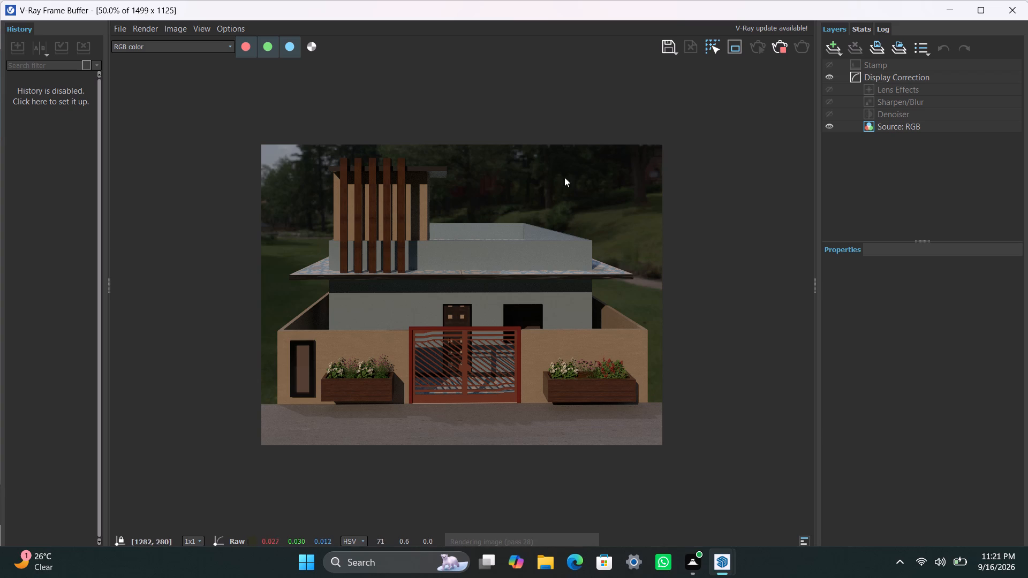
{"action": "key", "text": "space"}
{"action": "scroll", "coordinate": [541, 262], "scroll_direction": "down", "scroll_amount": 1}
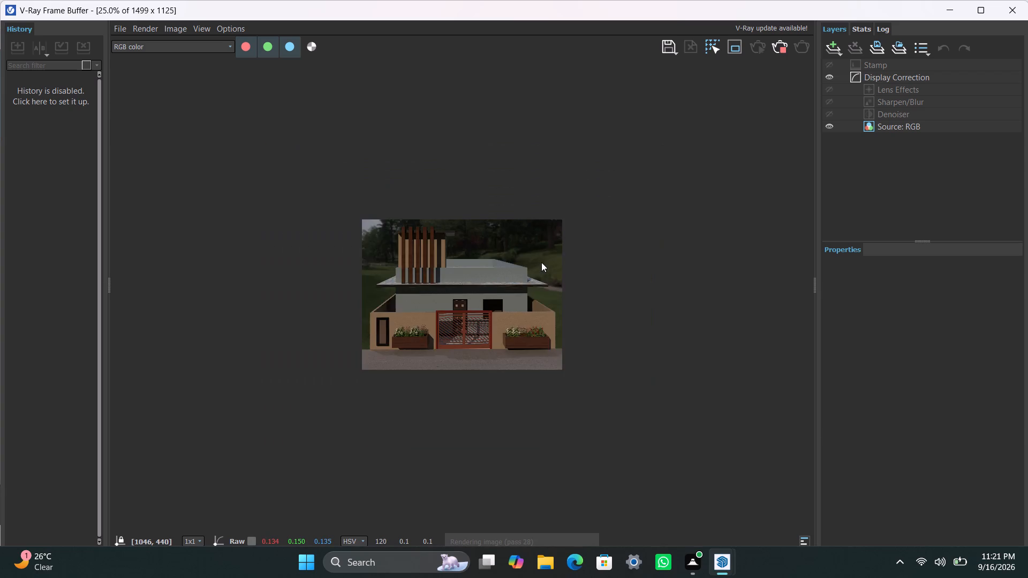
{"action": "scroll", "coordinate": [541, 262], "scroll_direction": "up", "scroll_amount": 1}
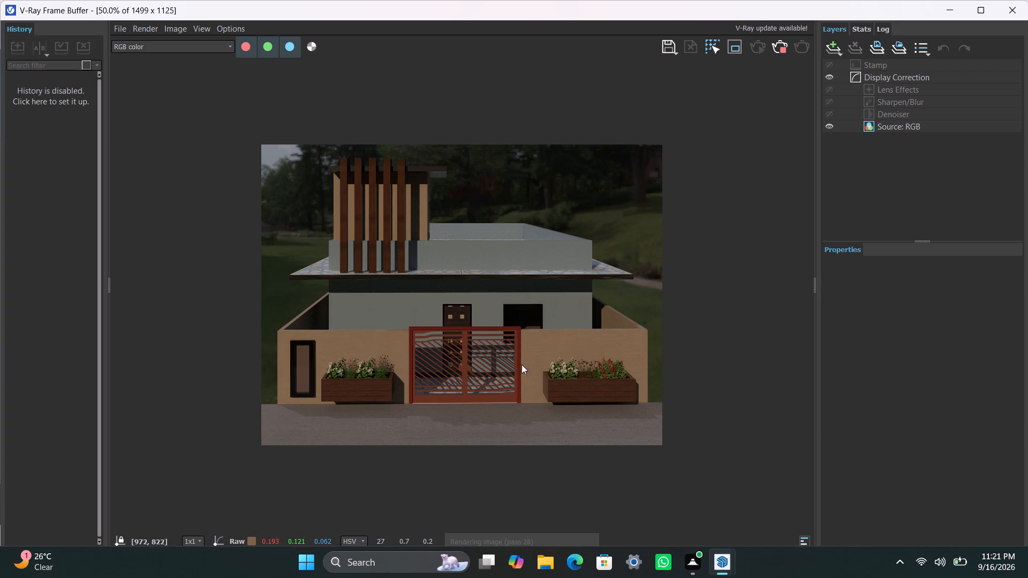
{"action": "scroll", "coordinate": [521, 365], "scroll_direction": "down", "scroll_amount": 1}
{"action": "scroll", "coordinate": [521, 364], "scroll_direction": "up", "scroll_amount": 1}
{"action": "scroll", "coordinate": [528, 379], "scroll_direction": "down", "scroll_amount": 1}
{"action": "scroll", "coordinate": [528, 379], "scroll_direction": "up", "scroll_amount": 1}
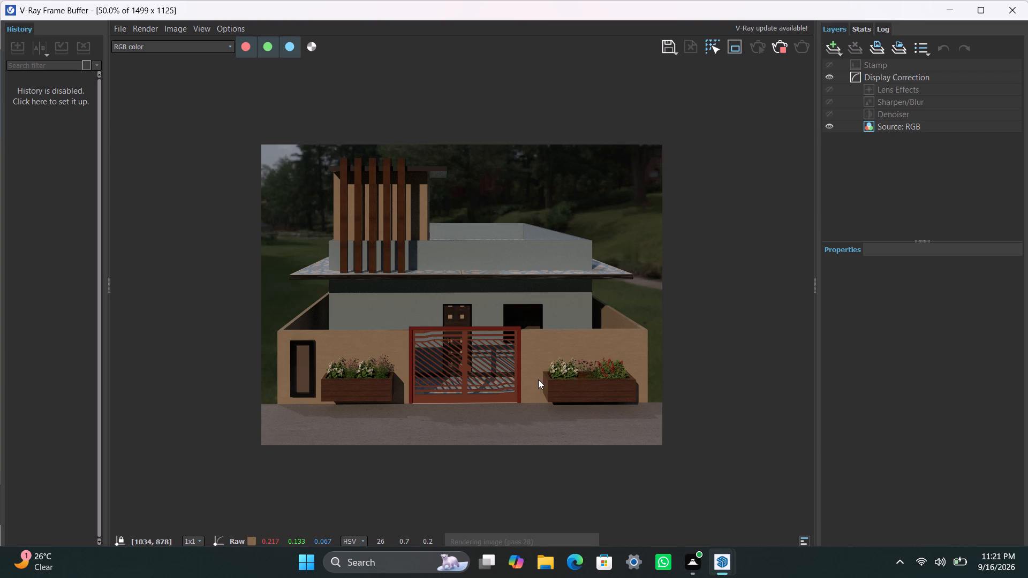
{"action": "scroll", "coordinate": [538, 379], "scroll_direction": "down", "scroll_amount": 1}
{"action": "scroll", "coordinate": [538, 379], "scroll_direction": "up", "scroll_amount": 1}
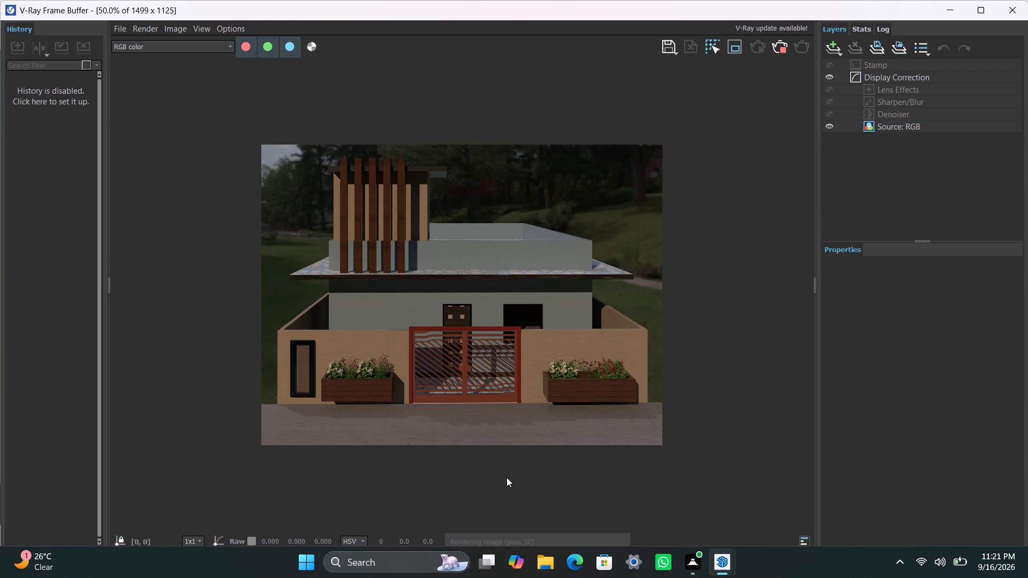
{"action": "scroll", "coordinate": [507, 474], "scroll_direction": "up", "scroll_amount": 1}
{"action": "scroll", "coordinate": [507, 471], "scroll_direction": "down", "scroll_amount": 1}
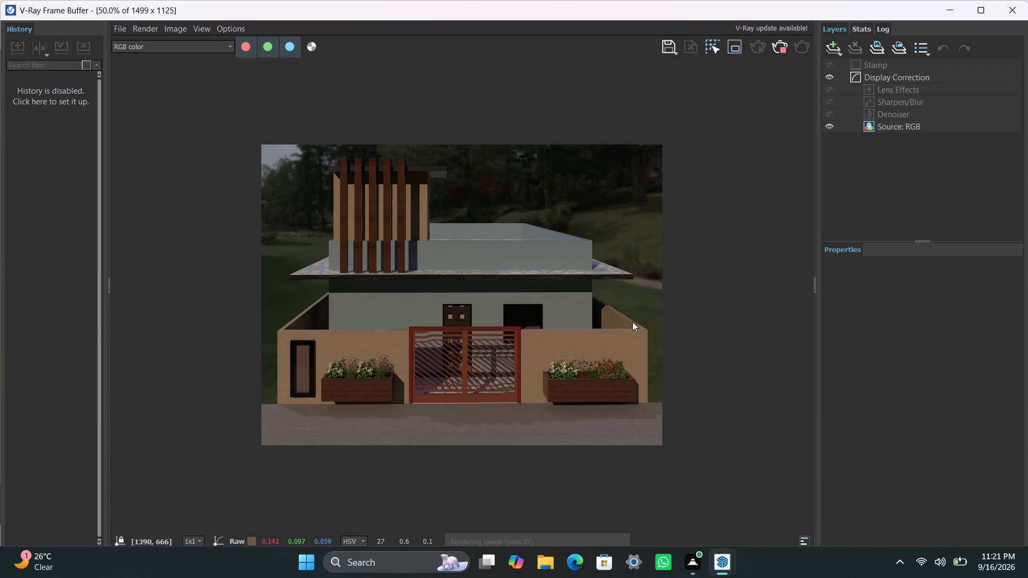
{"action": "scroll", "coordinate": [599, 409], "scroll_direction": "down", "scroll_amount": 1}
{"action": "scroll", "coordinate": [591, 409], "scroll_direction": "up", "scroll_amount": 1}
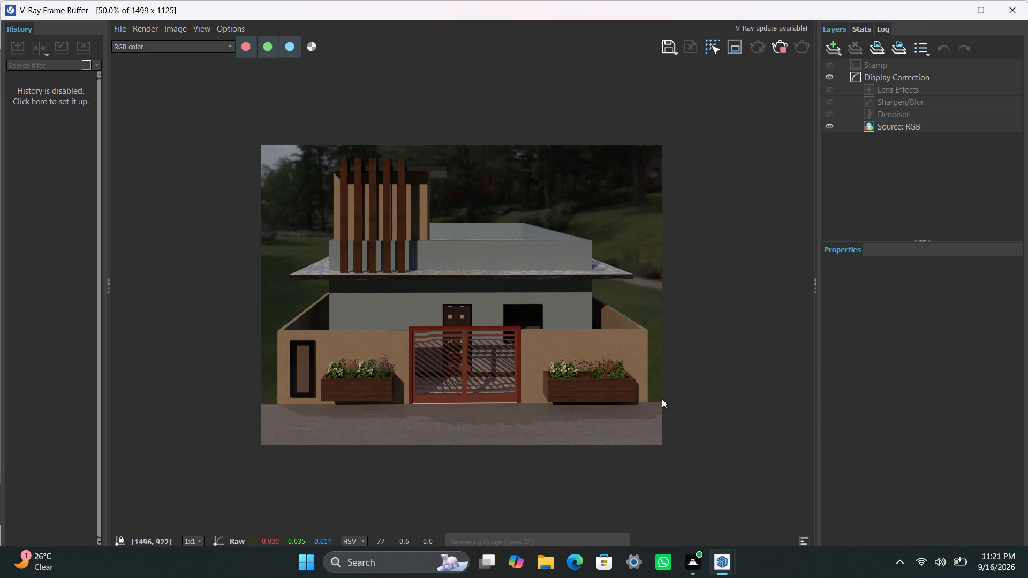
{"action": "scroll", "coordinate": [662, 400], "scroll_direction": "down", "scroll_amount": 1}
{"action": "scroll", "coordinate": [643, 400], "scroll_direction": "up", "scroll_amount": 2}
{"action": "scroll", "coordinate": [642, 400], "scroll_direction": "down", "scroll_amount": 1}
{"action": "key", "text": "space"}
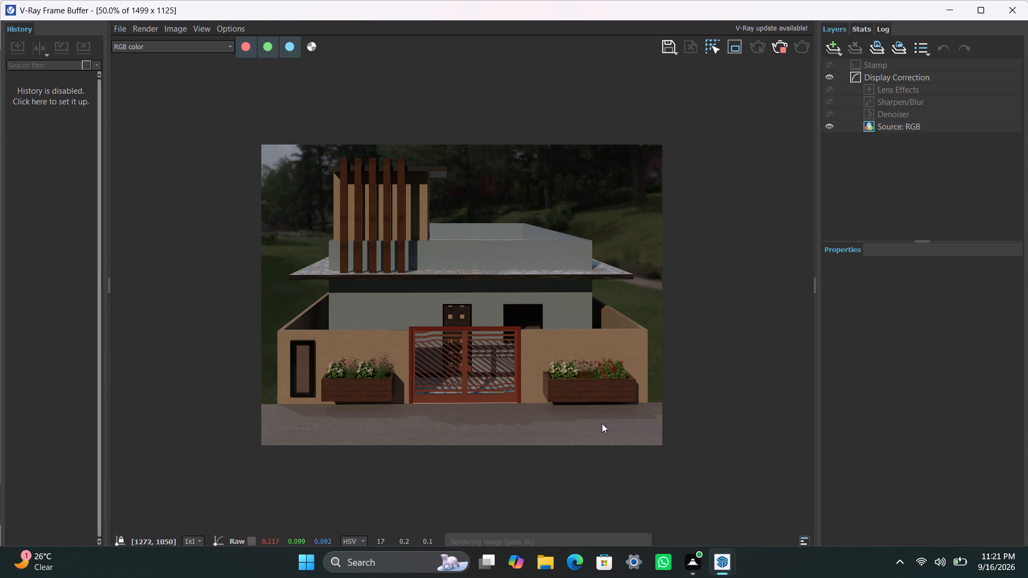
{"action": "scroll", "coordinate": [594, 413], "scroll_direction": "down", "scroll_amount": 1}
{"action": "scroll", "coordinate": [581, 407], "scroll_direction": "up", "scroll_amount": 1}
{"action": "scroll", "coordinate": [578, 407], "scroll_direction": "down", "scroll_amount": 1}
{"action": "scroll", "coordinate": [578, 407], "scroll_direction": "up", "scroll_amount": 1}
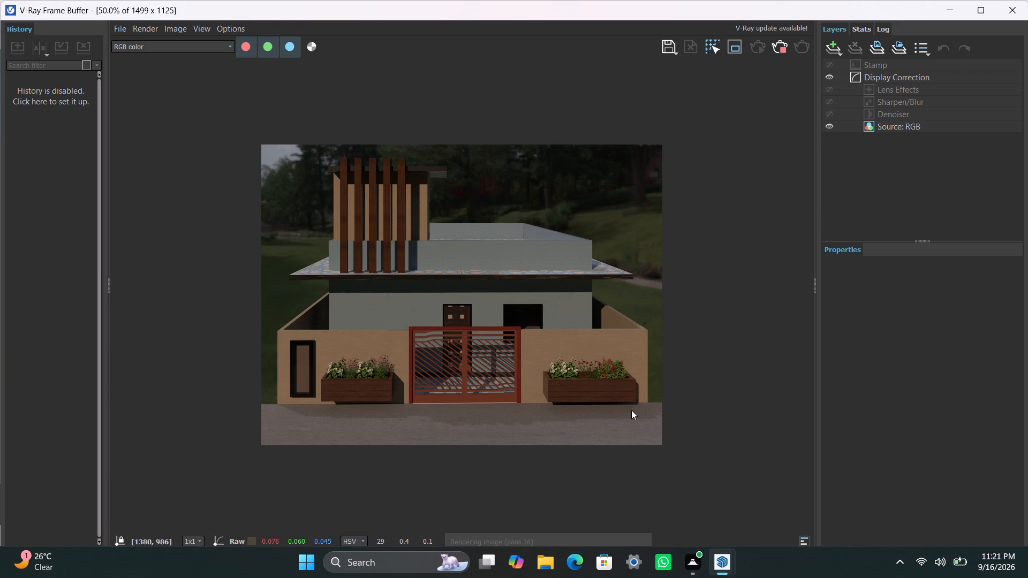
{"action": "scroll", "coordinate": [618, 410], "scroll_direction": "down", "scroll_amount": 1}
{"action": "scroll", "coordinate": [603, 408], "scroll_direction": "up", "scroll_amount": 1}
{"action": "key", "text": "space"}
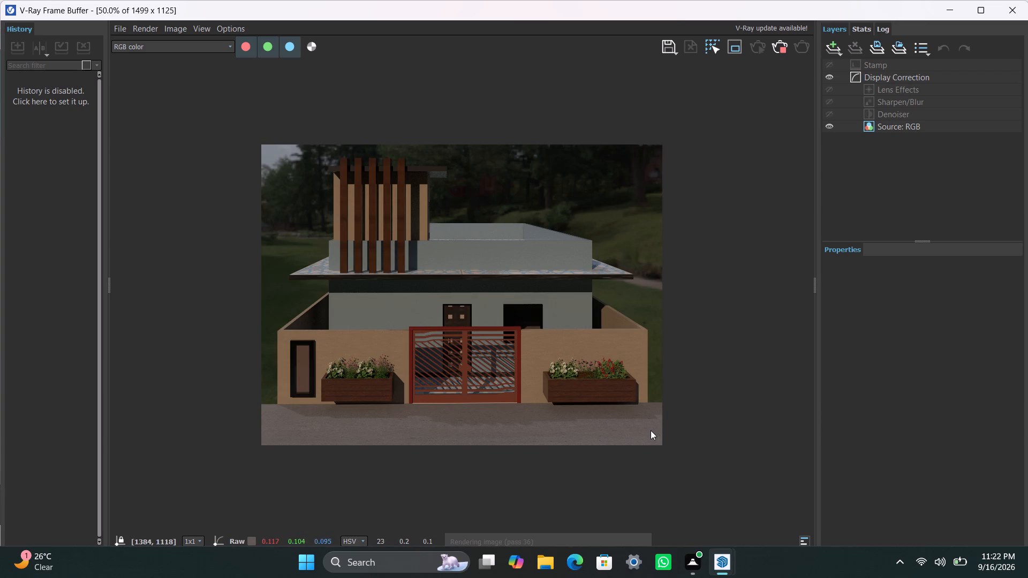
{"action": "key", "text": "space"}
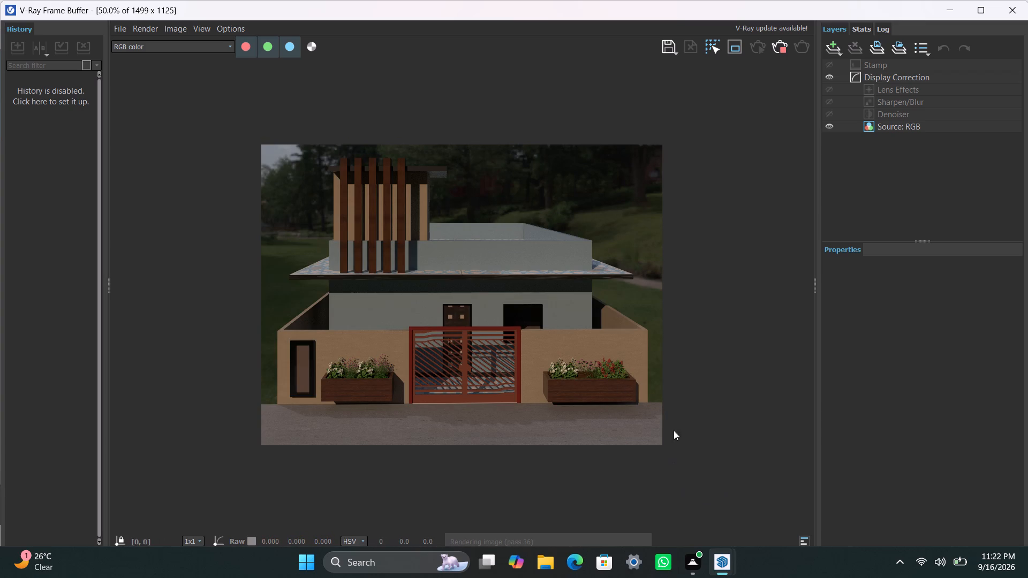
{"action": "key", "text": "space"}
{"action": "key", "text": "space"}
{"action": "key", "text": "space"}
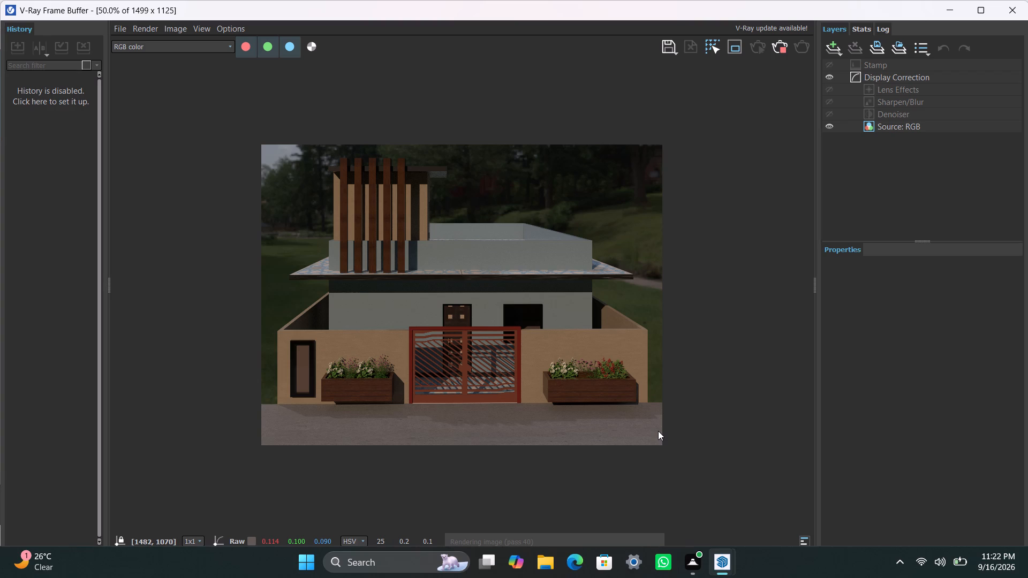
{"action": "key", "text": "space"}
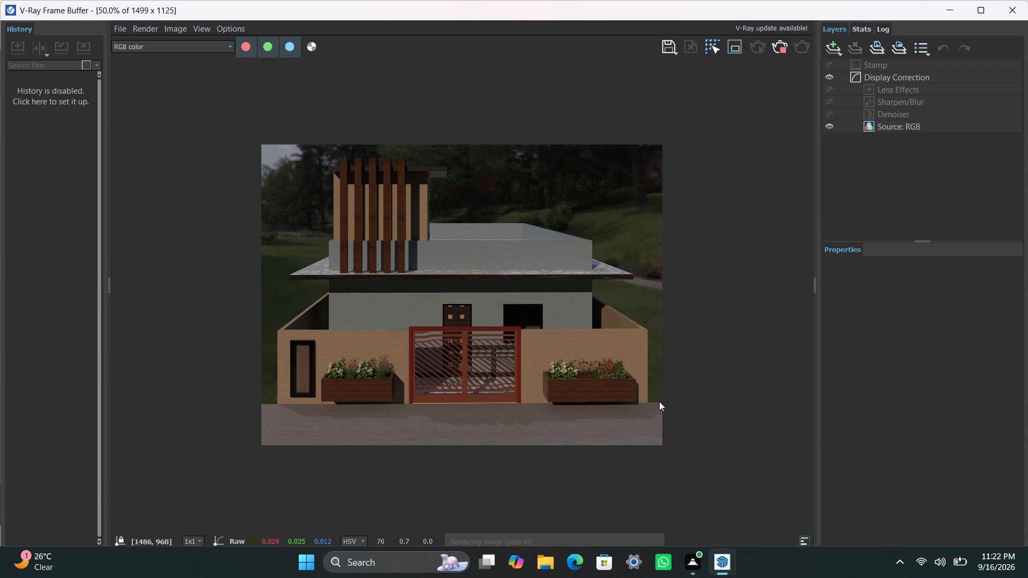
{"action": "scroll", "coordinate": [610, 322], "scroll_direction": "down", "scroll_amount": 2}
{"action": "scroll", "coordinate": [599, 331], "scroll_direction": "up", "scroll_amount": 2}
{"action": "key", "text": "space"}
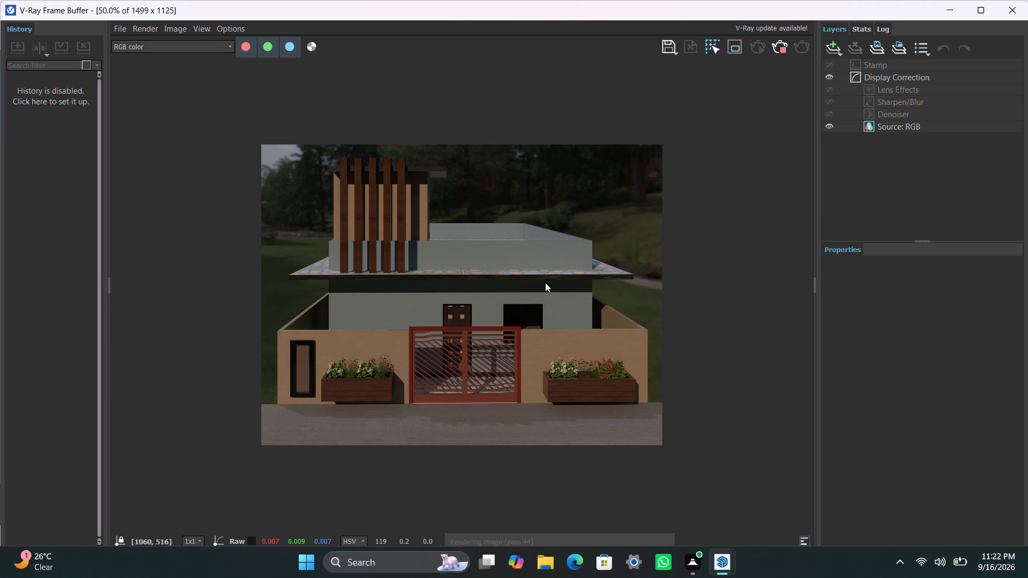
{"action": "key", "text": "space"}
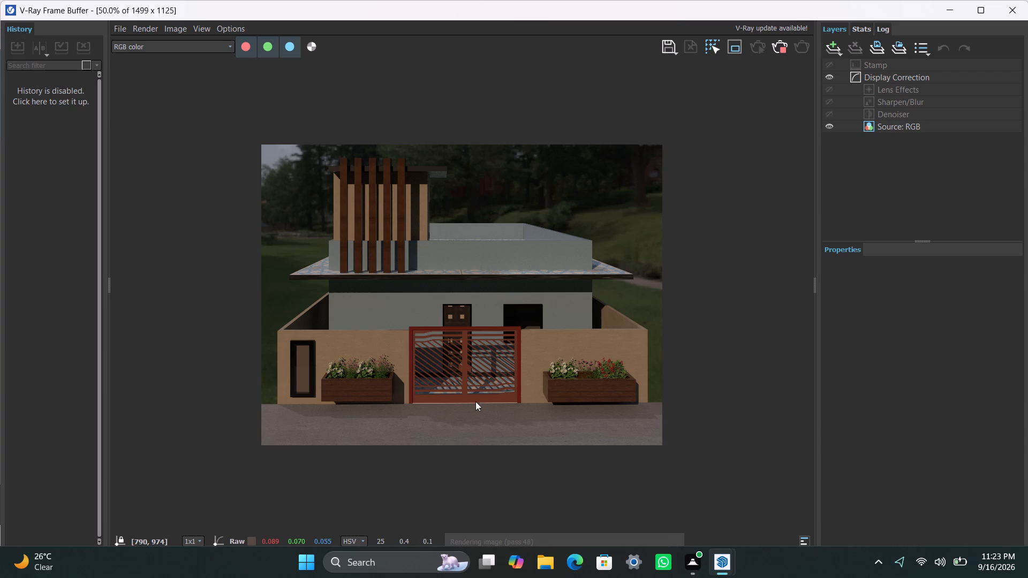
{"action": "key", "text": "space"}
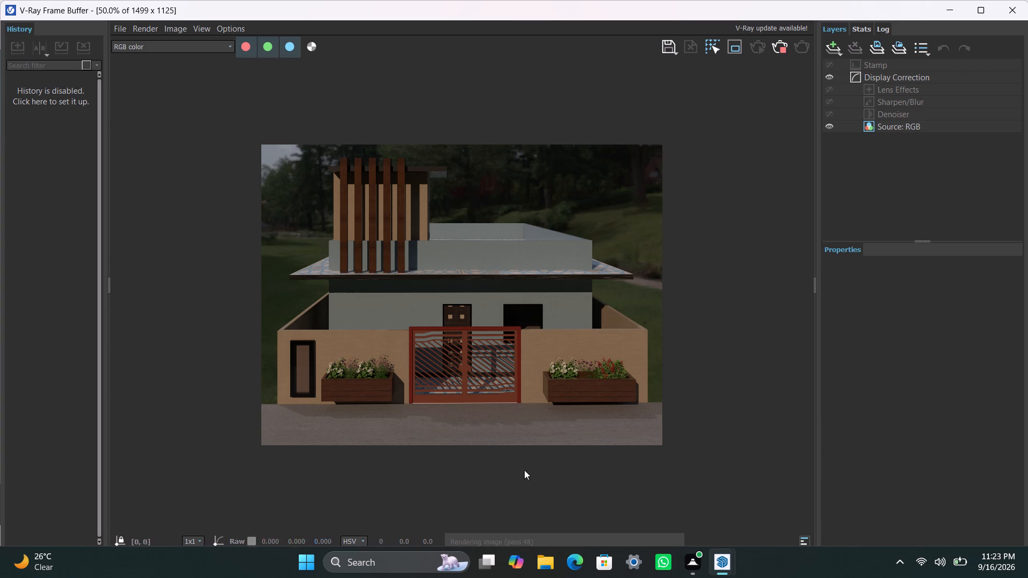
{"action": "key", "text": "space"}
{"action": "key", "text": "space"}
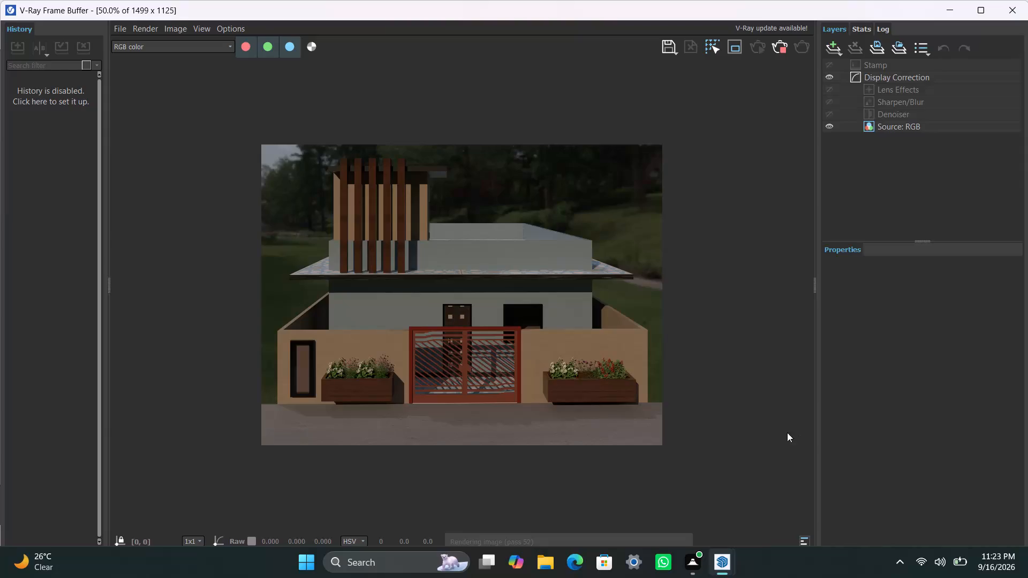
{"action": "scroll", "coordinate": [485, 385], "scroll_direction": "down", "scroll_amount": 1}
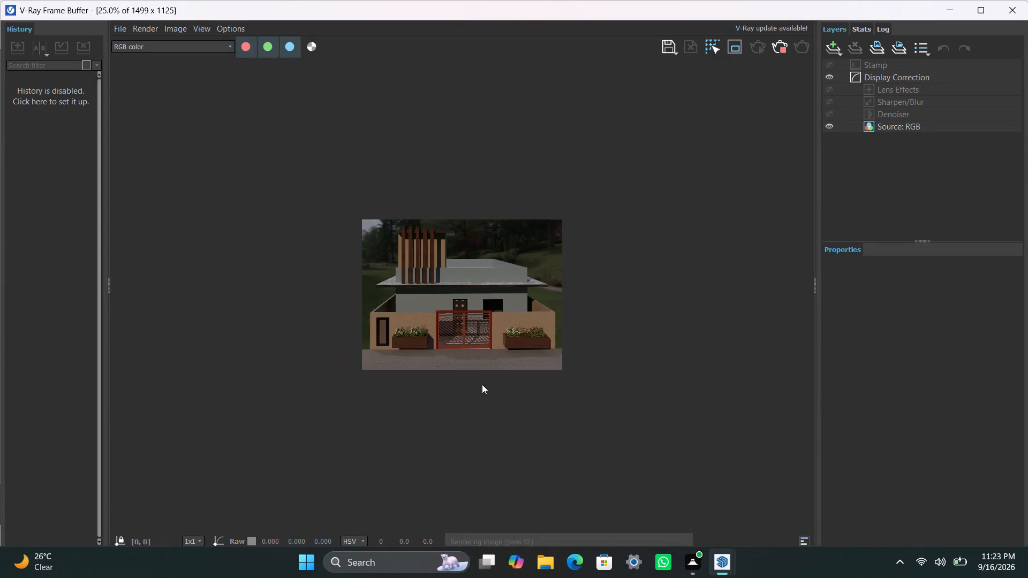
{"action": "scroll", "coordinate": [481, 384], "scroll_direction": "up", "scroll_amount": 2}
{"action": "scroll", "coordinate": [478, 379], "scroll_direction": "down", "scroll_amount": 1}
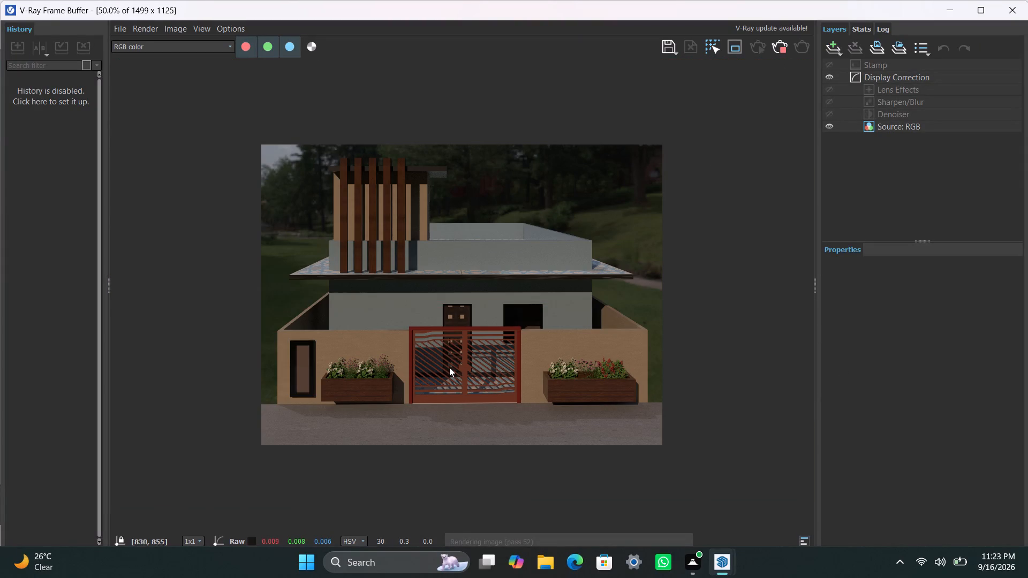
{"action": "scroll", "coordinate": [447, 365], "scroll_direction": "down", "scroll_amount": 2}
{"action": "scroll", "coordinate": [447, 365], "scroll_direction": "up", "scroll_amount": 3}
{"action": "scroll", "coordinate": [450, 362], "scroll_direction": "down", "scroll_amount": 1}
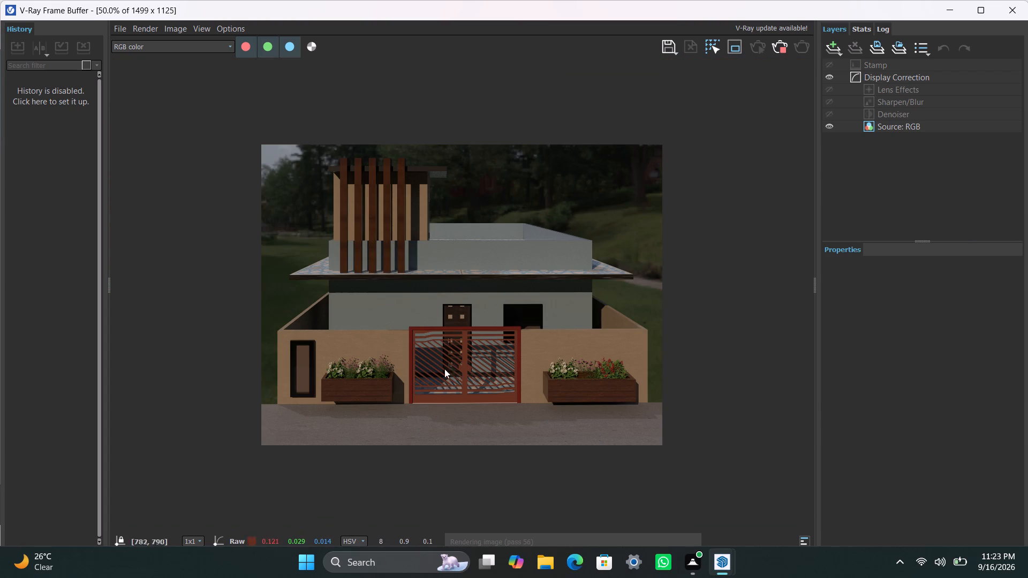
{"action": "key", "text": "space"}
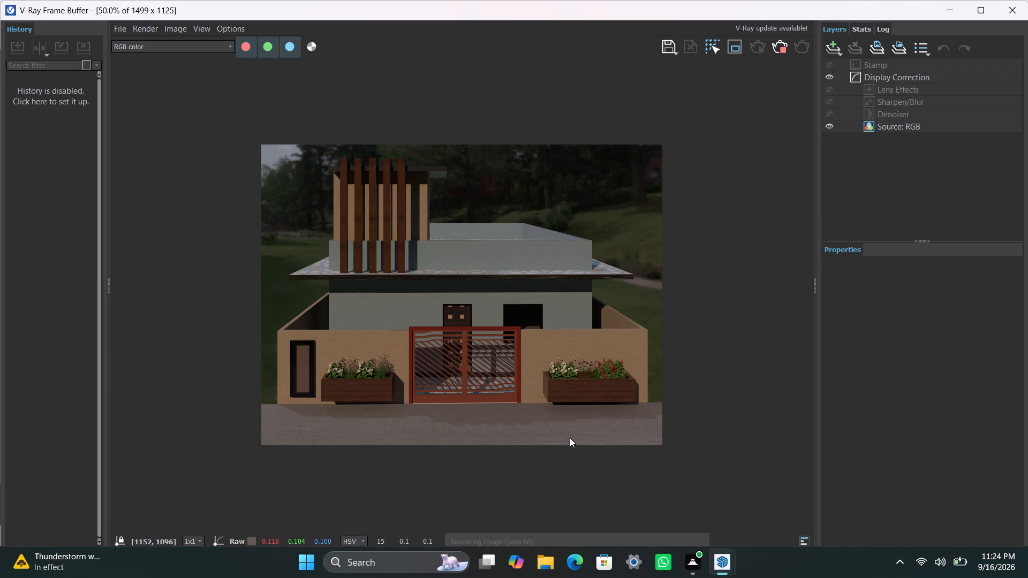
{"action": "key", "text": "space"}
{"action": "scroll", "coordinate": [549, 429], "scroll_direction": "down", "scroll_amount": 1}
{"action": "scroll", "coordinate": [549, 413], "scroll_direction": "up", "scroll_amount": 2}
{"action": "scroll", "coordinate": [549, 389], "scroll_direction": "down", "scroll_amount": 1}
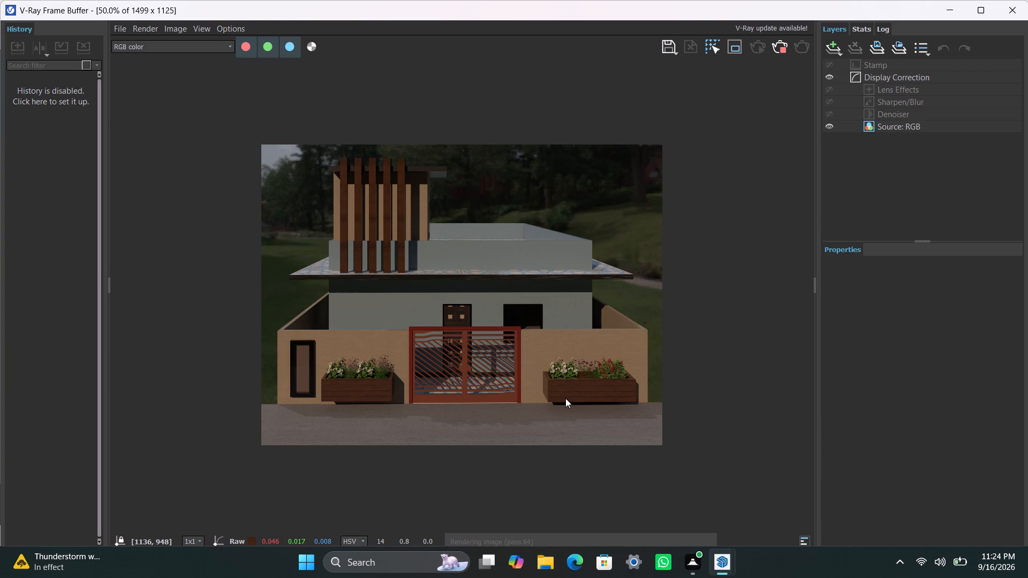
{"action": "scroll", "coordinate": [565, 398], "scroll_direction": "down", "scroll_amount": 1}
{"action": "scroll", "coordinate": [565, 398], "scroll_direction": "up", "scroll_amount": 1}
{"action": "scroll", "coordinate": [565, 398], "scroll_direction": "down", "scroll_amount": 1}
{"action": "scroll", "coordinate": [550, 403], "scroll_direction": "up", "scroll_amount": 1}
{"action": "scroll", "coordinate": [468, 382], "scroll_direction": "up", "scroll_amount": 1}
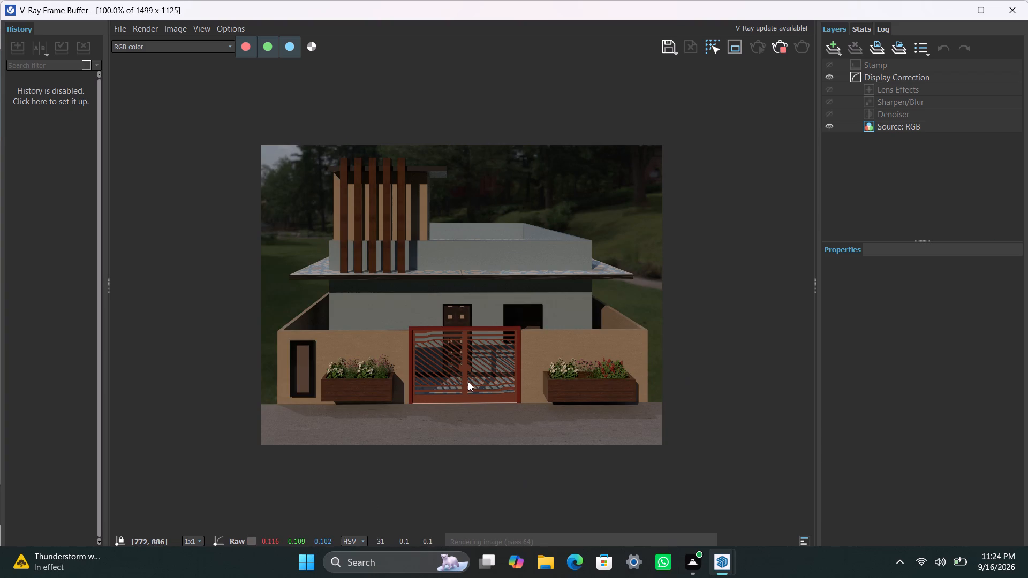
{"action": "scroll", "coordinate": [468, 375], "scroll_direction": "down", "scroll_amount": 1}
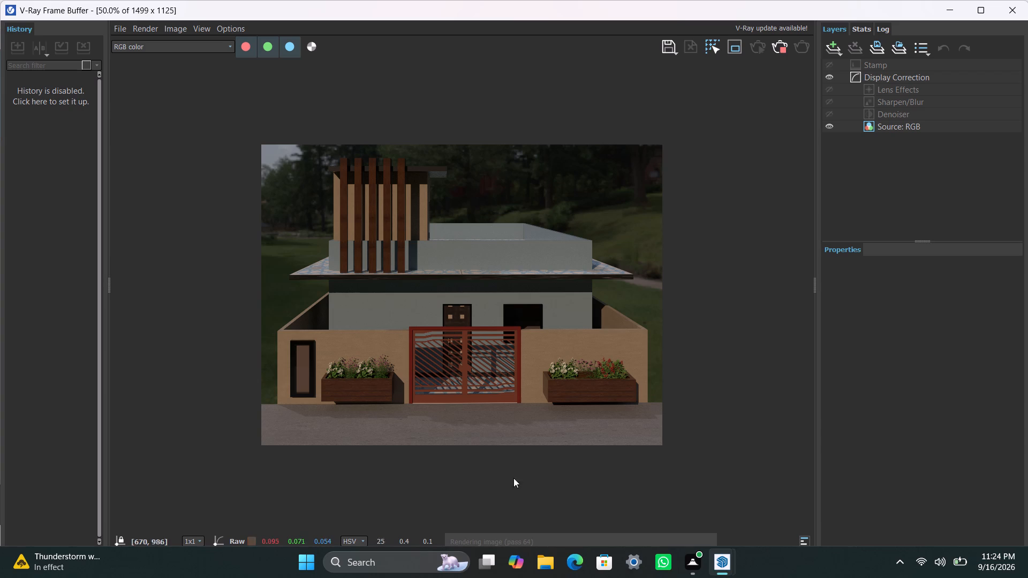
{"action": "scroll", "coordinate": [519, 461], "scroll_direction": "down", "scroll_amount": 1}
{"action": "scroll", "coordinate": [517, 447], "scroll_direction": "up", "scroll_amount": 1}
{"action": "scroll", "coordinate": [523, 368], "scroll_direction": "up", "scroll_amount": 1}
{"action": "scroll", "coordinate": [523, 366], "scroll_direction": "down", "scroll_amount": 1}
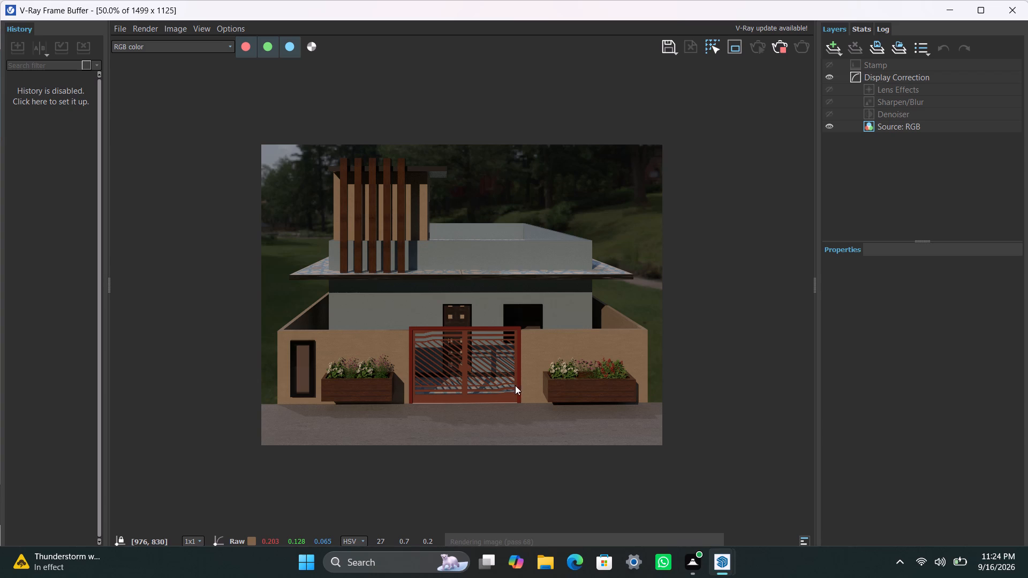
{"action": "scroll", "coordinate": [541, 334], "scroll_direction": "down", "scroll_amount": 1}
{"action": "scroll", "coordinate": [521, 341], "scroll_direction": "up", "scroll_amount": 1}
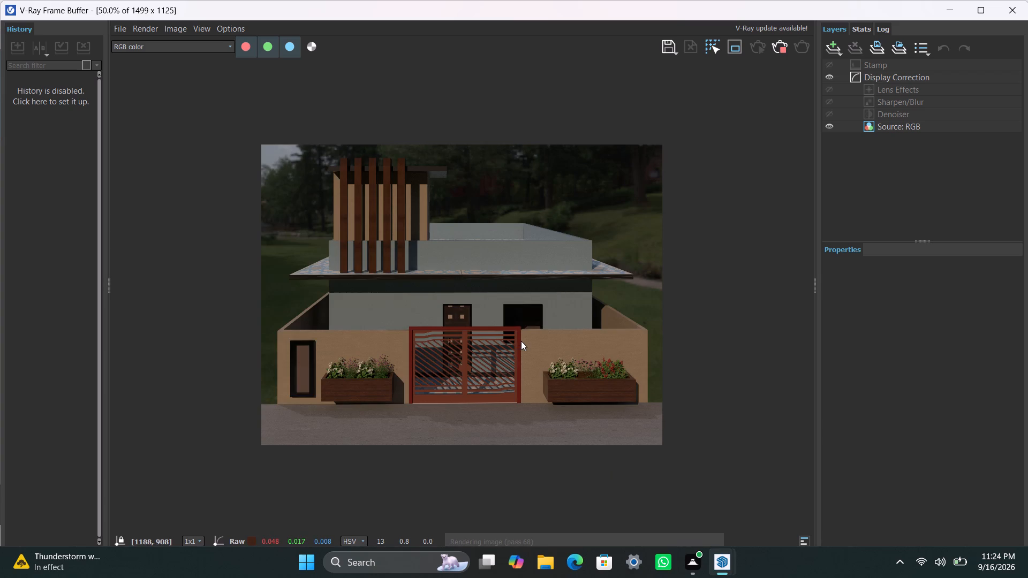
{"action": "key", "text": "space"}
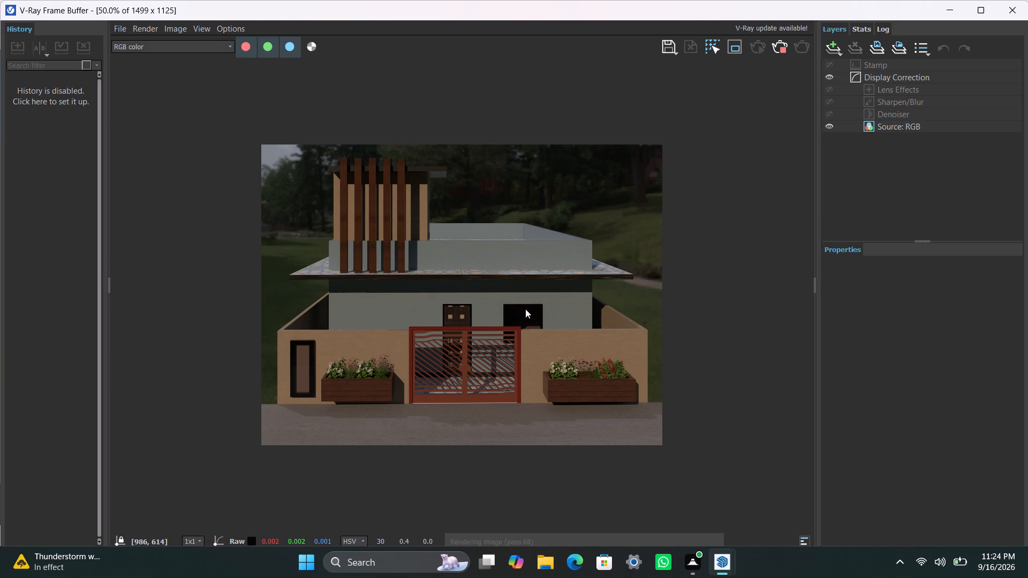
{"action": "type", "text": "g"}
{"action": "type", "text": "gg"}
Examine the in-progress front-view render close up around the gate, front door, window opening and roof overhang.
{"action": "scroll", "coordinate": [581, 280], "scroll_direction": "down", "scroll_amount": 2}
{"action": "scroll", "coordinate": [579, 284], "scroll_direction": "up", "scroll_amount": 2}
{"action": "middle_click_drag", "start_coordinate": [532, 326], "coordinate": [532, 339]}
{"action": "scroll", "coordinate": [509, 331], "scroll_direction": "up", "scroll_amount": 2}
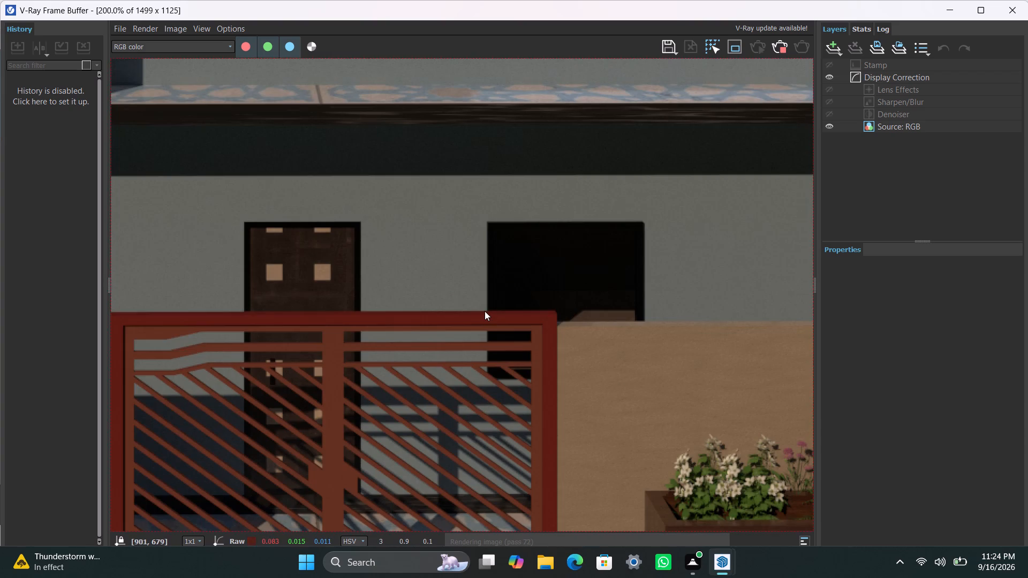
{"action": "middle_click_drag", "start_coordinate": [485, 311], "coordinate": [404, 321]}
{"action": "scroll", "coordinate": [483, 301], "scroll_direction": "down", "scroll_amount": 2}
{"action": "middle_click_drag", "start_coordinate": [514, 296], "coordinate": [473, 314]}
{"action": "scroll", "coordinate": [475, 310], "scroll_direction": "up", "scroll_amount": 2}
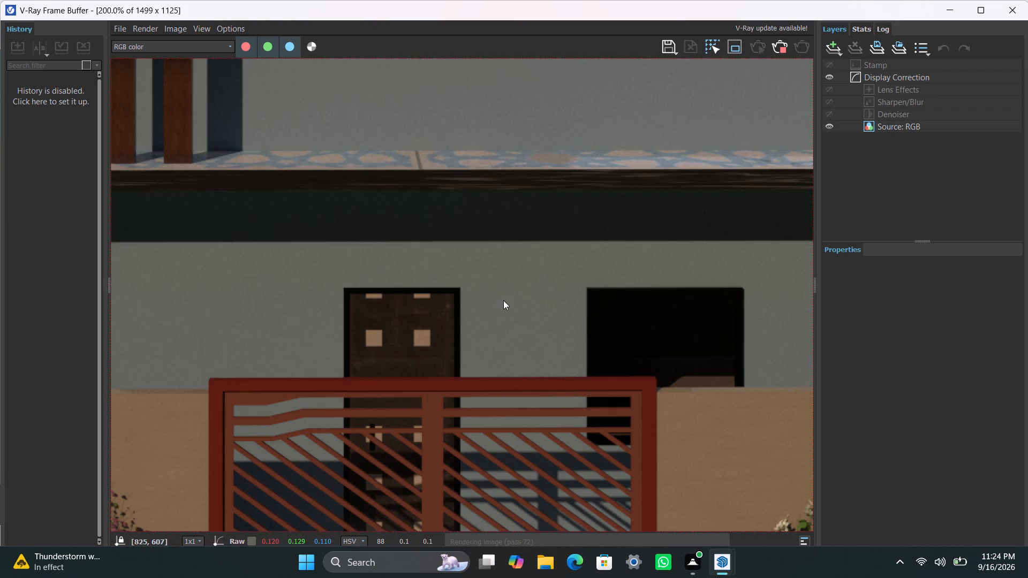
{"action": "middle_click_drag", "start_coordinate": [504, 300], "coordinate": [324, 353]}
{"action": "middle_click_drag", "start_coordinate": [479, 336], "coordinate": [425, 363]}
{"action": "scroll", "coordinate": [479, 337], "scroll_direction": "up", "scroll_amount": 1}
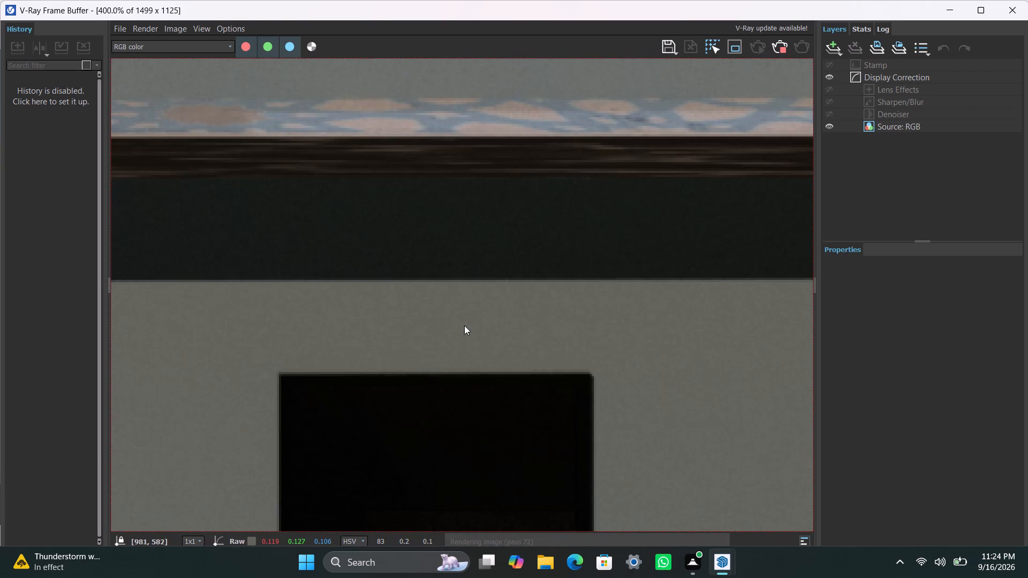
{"action": "scroll", "coordinate": [459, 318], "scroll_direction": "down", "scroll_amount": 4}
{"action": "scroll", "coordinate": [458, 320], "scroll_direction": "up", "scroll_amount": 1}
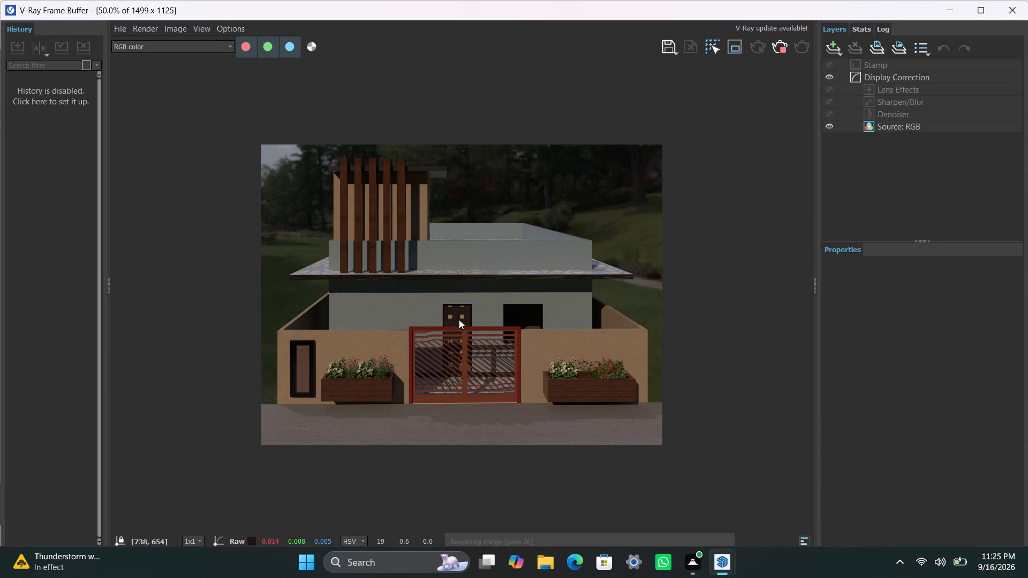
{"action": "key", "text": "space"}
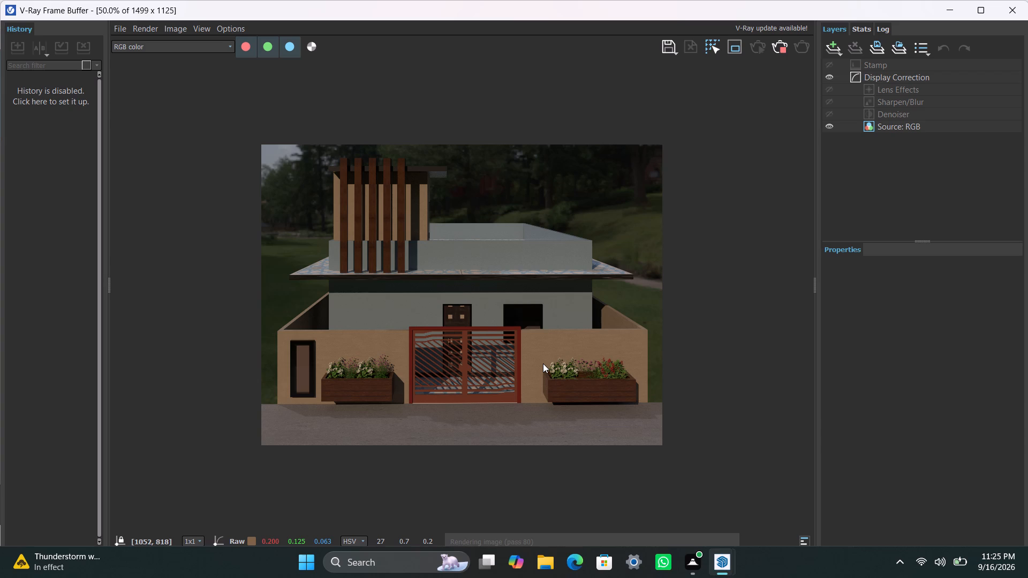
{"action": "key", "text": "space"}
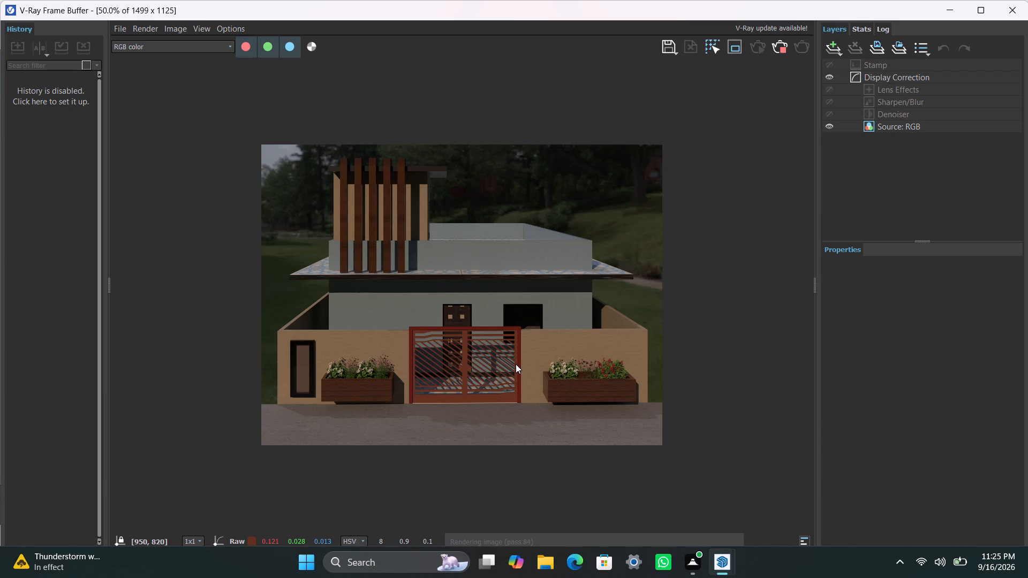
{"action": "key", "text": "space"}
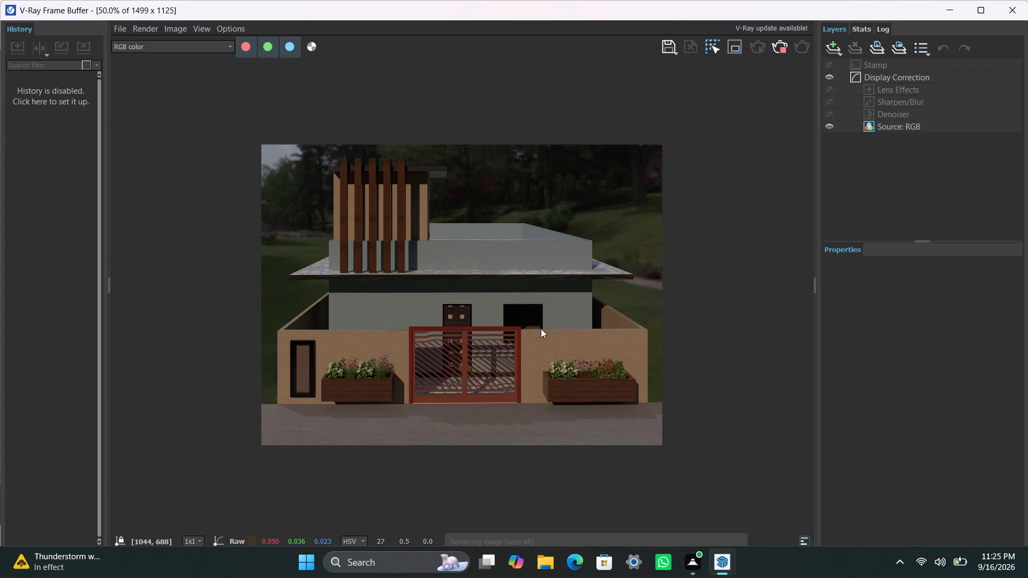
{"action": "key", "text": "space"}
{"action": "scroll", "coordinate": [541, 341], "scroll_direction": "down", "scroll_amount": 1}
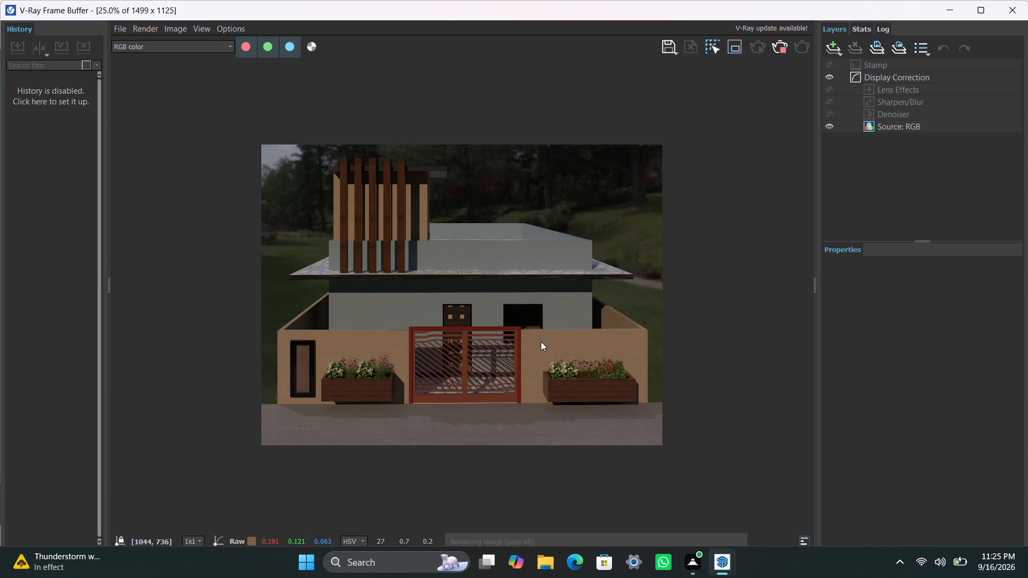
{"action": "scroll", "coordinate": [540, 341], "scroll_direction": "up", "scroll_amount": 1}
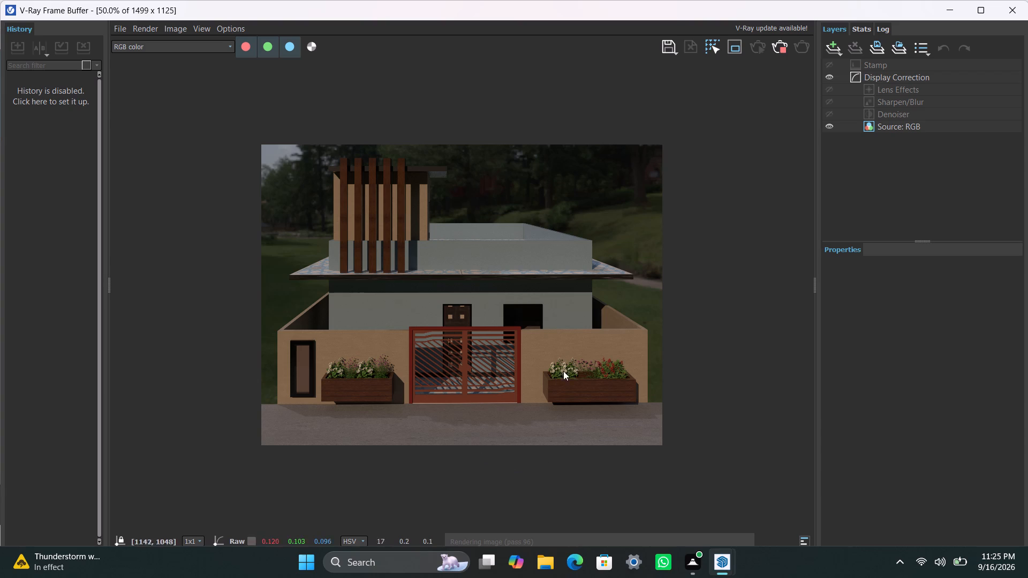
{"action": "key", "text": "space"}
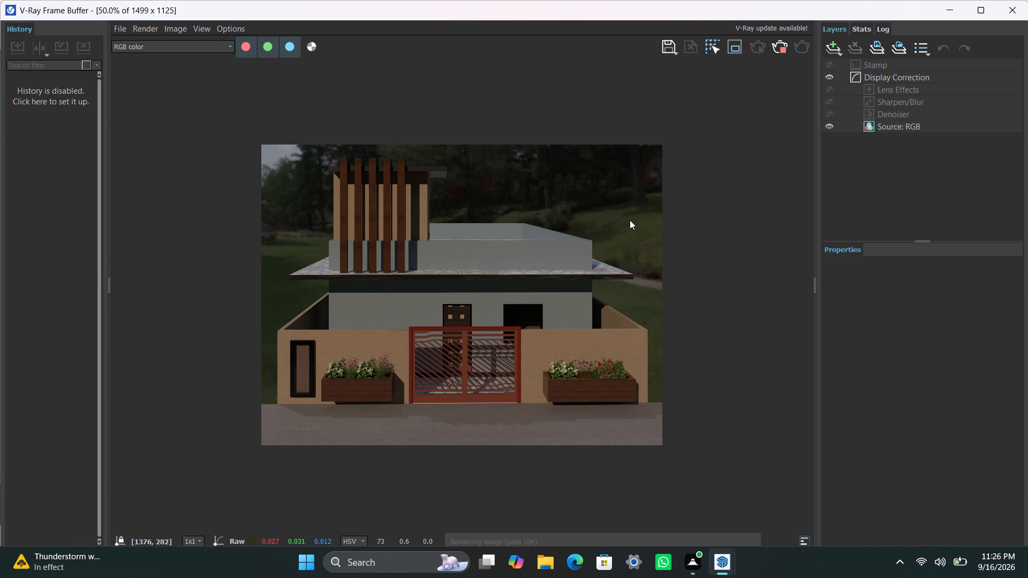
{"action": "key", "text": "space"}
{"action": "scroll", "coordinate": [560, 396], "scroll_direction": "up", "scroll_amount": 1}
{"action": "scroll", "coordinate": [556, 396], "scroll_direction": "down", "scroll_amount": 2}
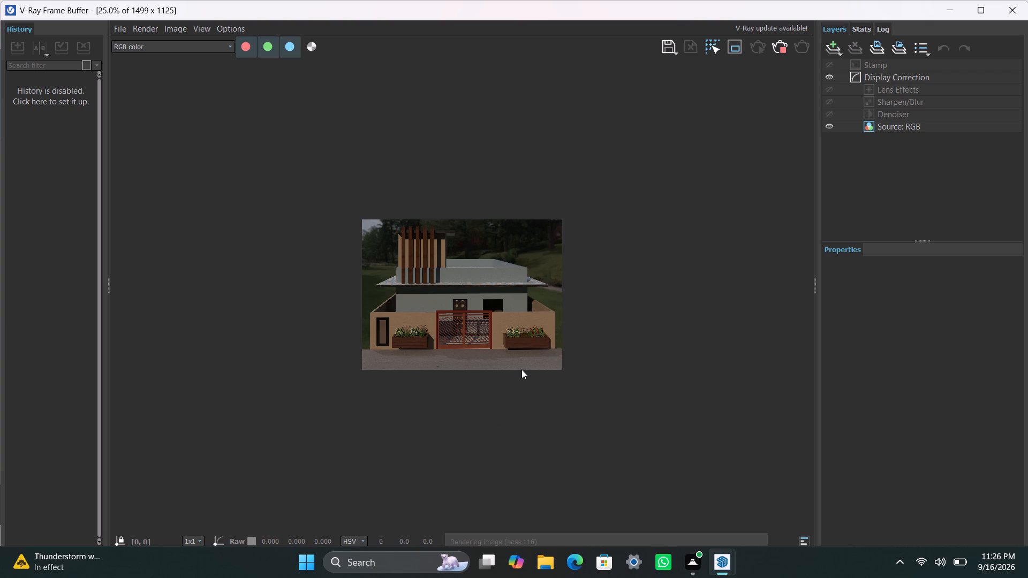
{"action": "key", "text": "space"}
Examine the in-progress front-view render close up around the gate and both flower planters, and as a whole.
{"action": "scroll", "coordinate": [526, 355], "scroll_direction": "up", "scroll_amount": 2}
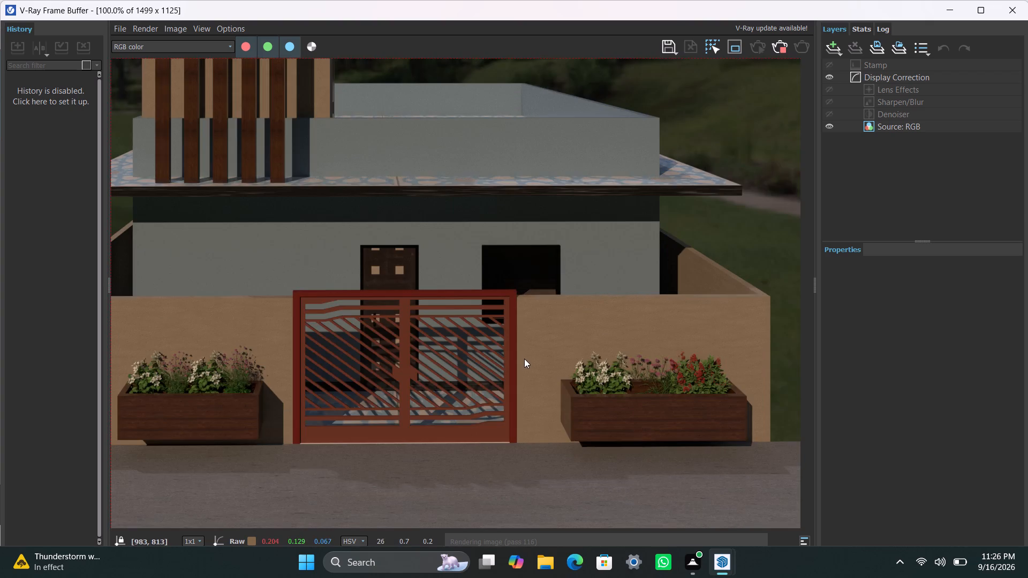
{"action": "scroll", "coordinate": [523, 354], "scroll_direction": "down", "scroll_amount": 1}
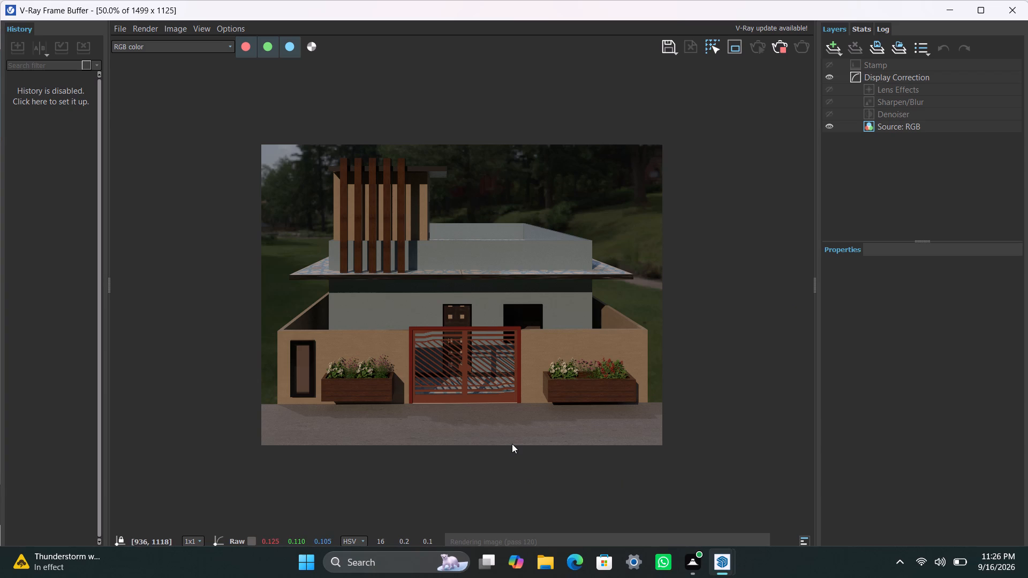
{"action": "scroll", "coordinate": [512, 444], "scroll_direction": "up", "scroll_amount": 1}
{"action": "scroll", "coordinate": [512, 444], "scroll_direction": "down", "scroll_amount": 1}
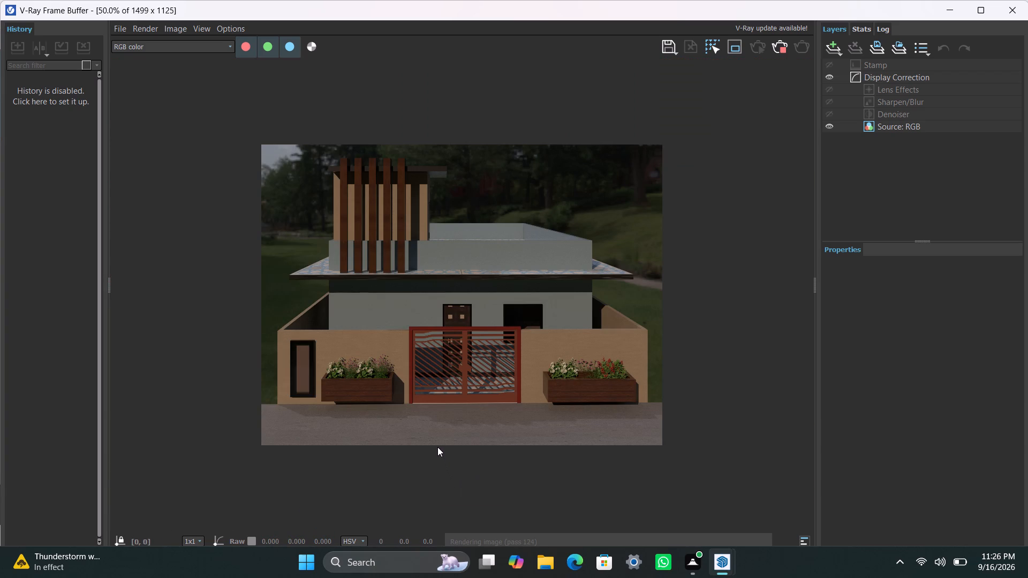
{"action": "scroll", "coordinate": [437, 446], "scroll_direction": "down", "scroll_amount": 1}
{"action": "scroll", "coordinate": [437, 446], "scroll_direction": "up", "scroll_amount": 1}
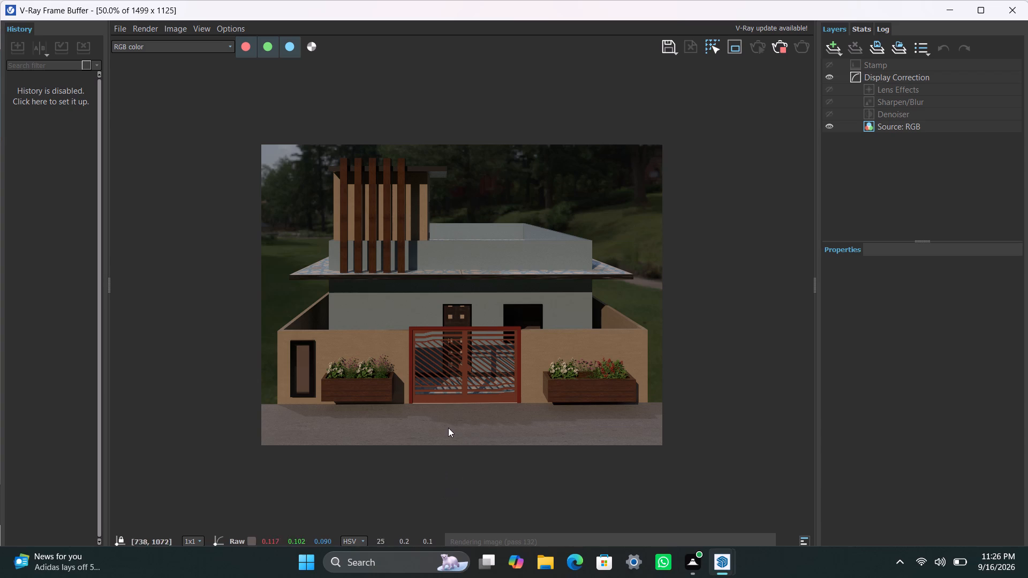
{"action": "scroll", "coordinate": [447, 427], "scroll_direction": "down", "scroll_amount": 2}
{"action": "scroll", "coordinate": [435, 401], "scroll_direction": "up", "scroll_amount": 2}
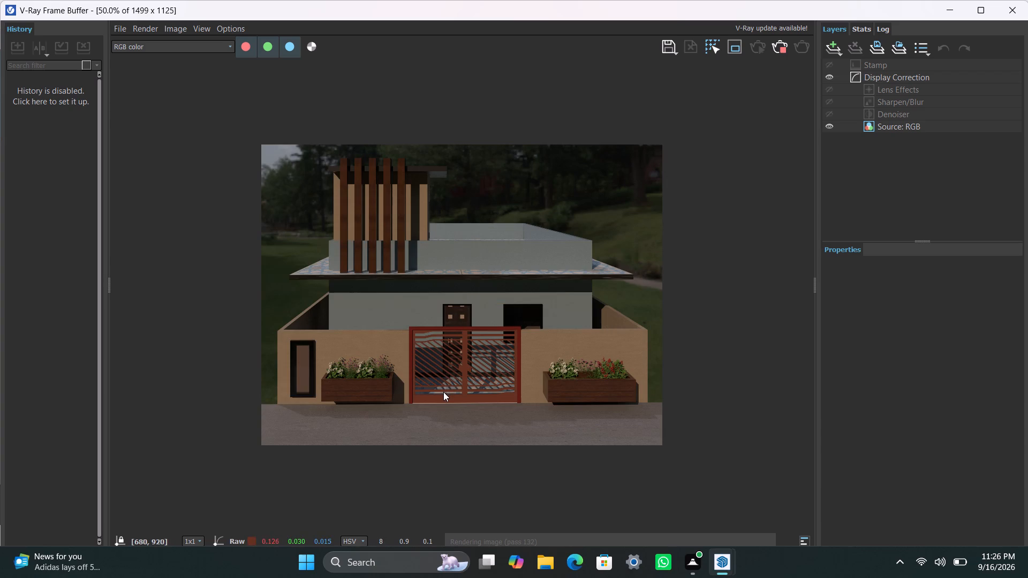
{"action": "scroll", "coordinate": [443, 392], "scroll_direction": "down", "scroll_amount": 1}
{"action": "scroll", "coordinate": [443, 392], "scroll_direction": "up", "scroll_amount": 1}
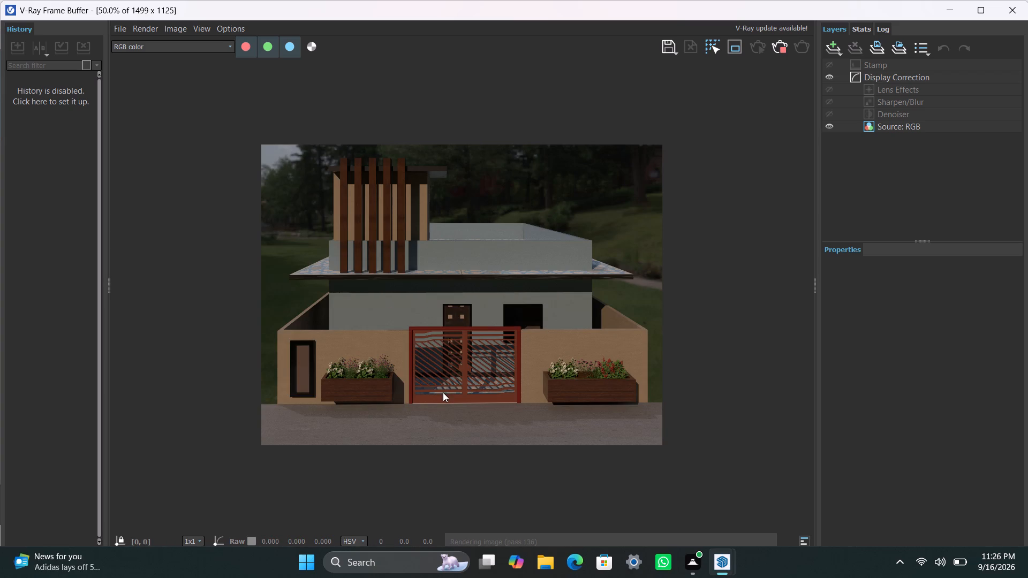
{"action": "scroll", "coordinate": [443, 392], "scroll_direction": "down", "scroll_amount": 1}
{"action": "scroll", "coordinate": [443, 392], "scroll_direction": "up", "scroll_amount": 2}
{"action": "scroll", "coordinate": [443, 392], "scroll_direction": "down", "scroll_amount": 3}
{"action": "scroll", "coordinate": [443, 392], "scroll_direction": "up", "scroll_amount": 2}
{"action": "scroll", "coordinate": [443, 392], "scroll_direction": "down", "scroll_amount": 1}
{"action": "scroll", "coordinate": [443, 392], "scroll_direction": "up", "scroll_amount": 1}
Examine the gate's diagonal bars and the front door behind them close up in the render, and the full image.
{"action": "scroll", "coordinate": [443, 388], "scroll_direction": "up", "scroll_amount": 2}
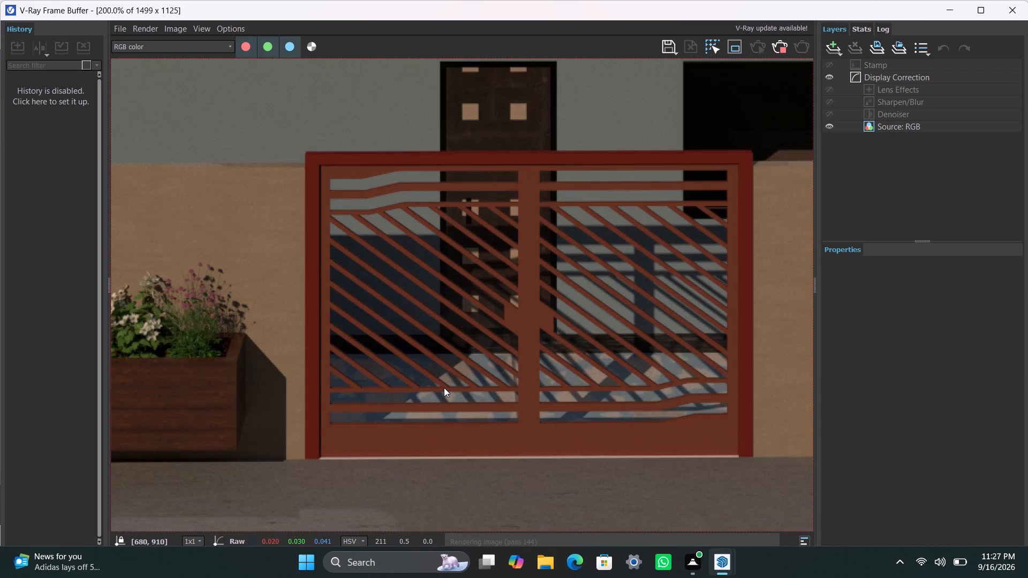
{"action": "scroll", "coordinate": [444, 387], "scroll_direction": "down", "scroll_amount": 2}
{"action": "scroll", "coordinate": [444, 387], "scroll_direction": "up", "scroll_amount": 1}
{"action": "scroll", "coordinate": [444, 387], "scroll_direction": "down", "scroll_amount": 2}
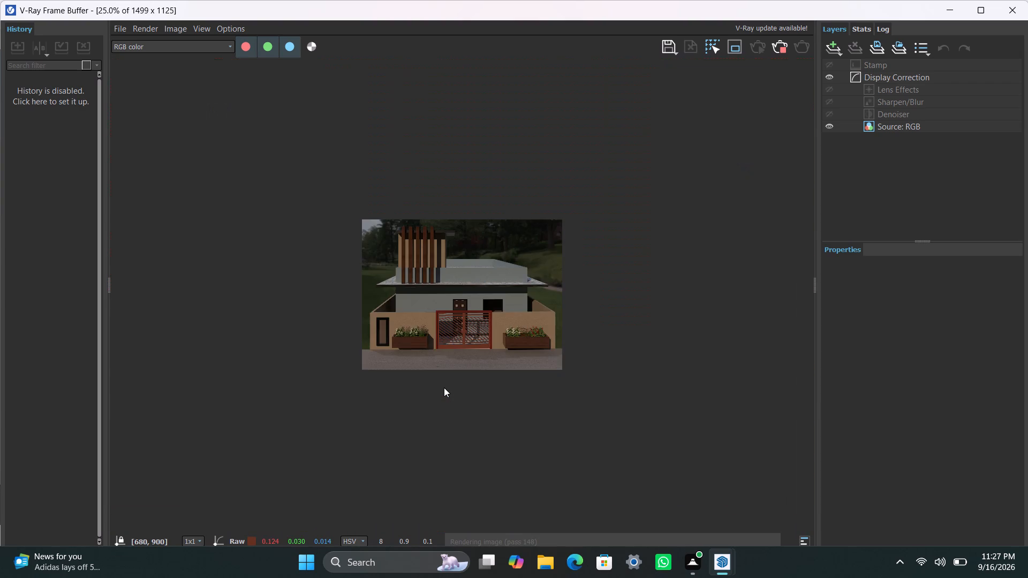
{"action": "scroll", "coordinate": [444, 387], "scroll_direction": "up", "scroll_amount": 1}
{"action": "scroll", "coordinate": [444, 387], "scroll_direction": "down", "scroll_amount": 1}
{"action": "scroll", "coordinate": [444, 387], "scroll_direction": "up", "scroll_amount": 1}
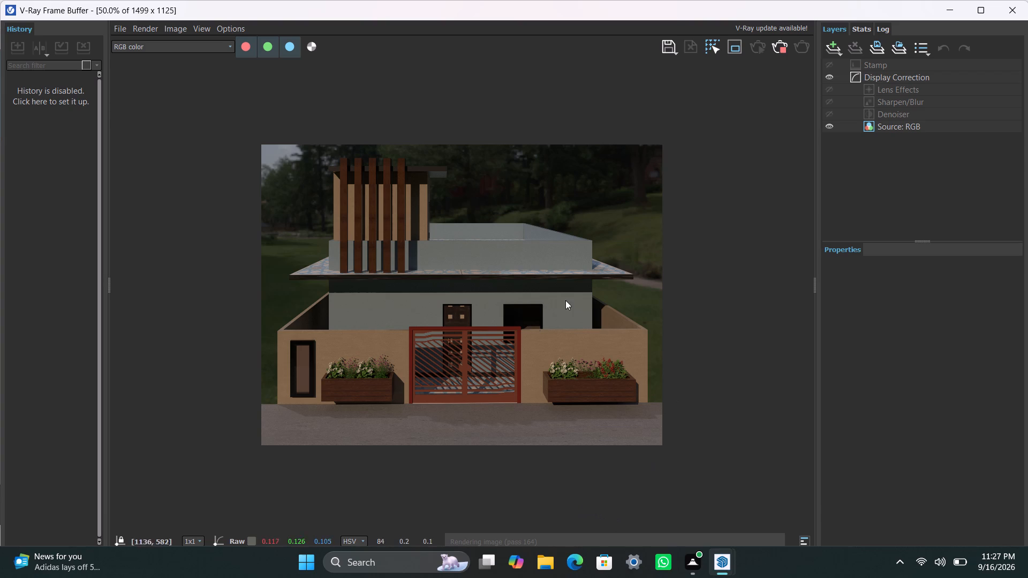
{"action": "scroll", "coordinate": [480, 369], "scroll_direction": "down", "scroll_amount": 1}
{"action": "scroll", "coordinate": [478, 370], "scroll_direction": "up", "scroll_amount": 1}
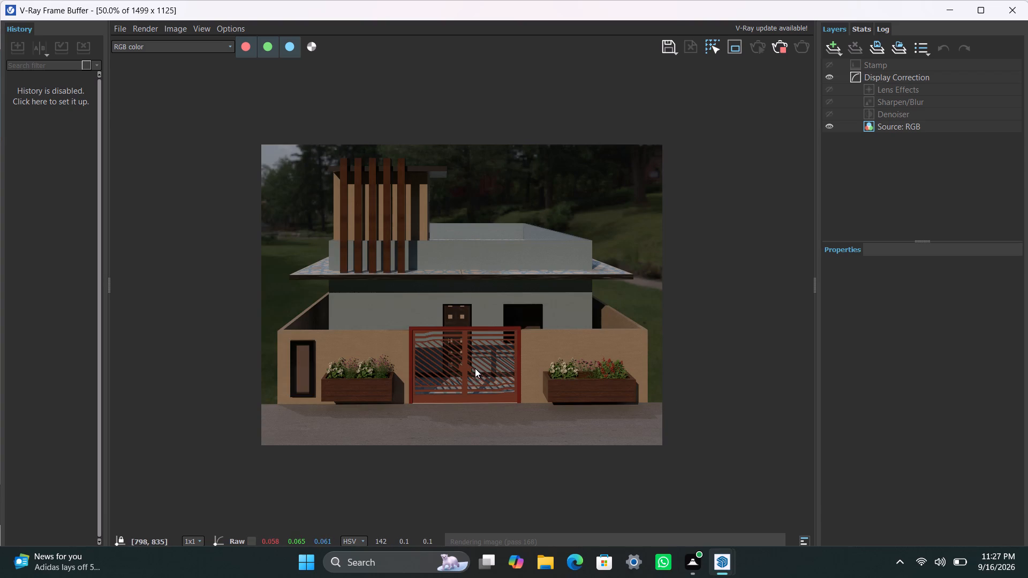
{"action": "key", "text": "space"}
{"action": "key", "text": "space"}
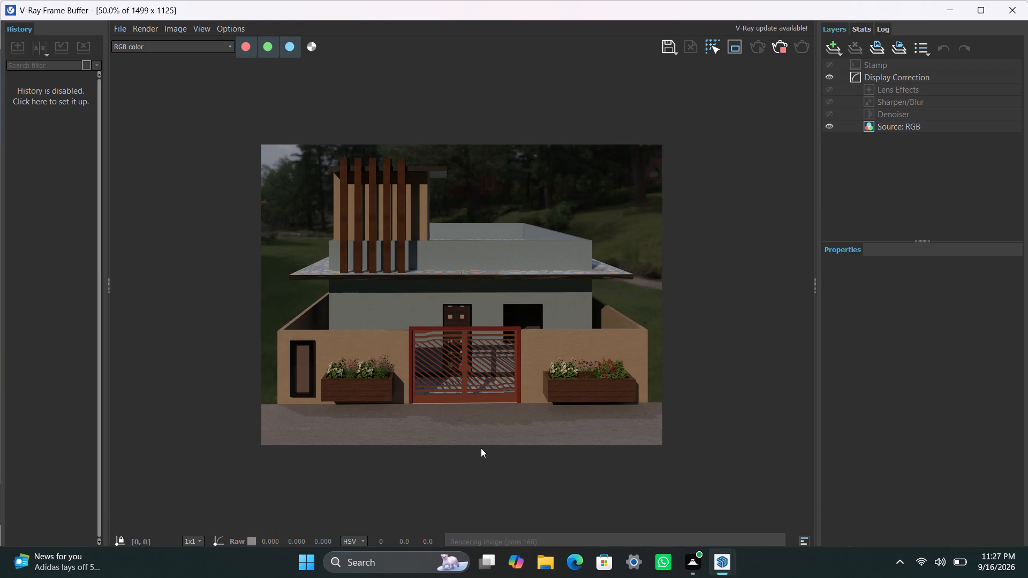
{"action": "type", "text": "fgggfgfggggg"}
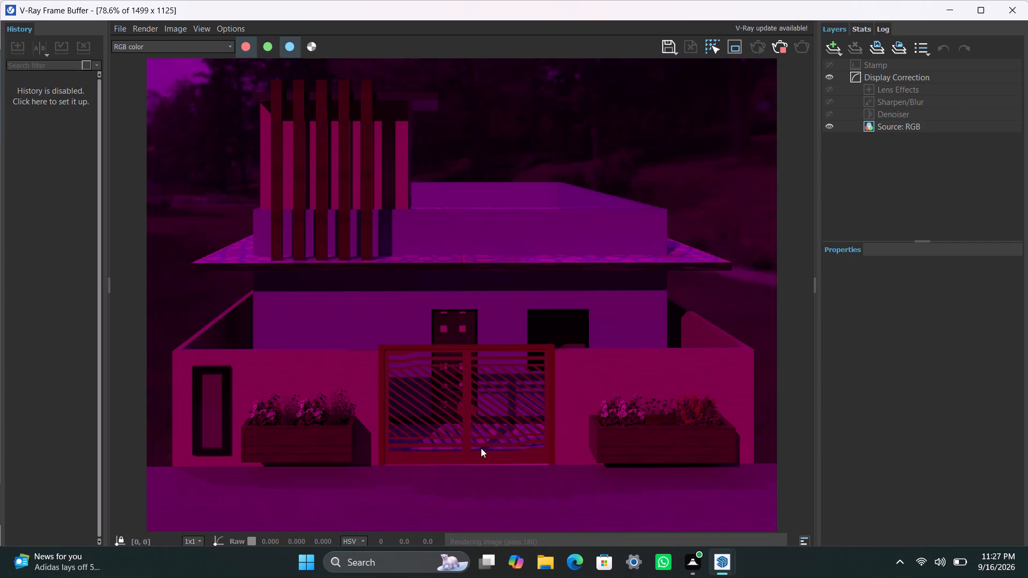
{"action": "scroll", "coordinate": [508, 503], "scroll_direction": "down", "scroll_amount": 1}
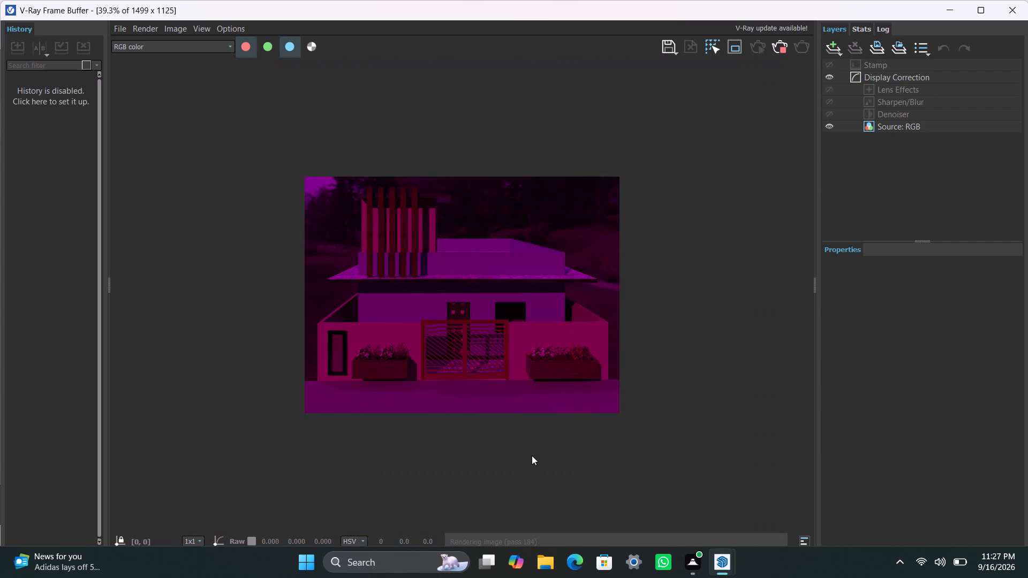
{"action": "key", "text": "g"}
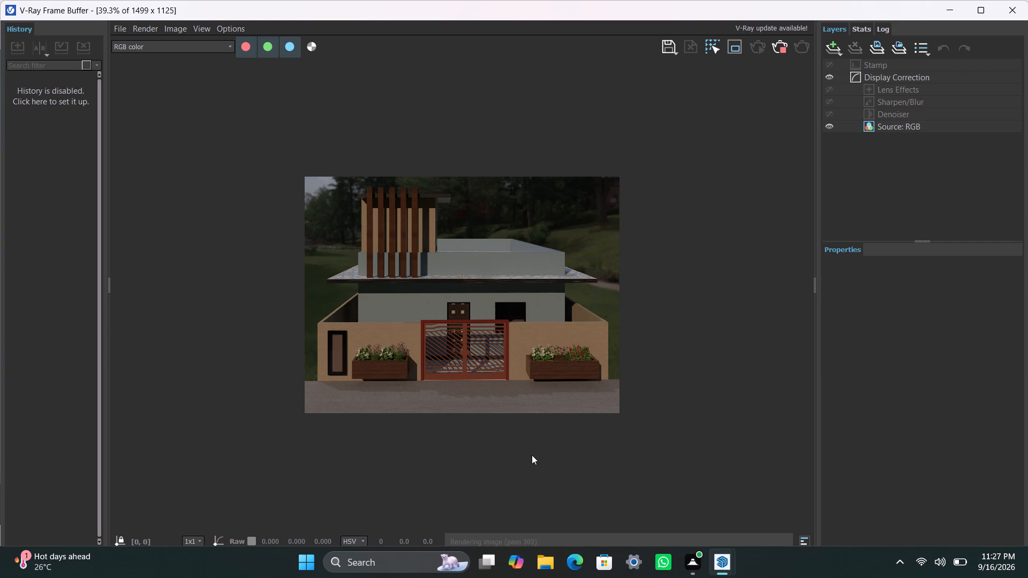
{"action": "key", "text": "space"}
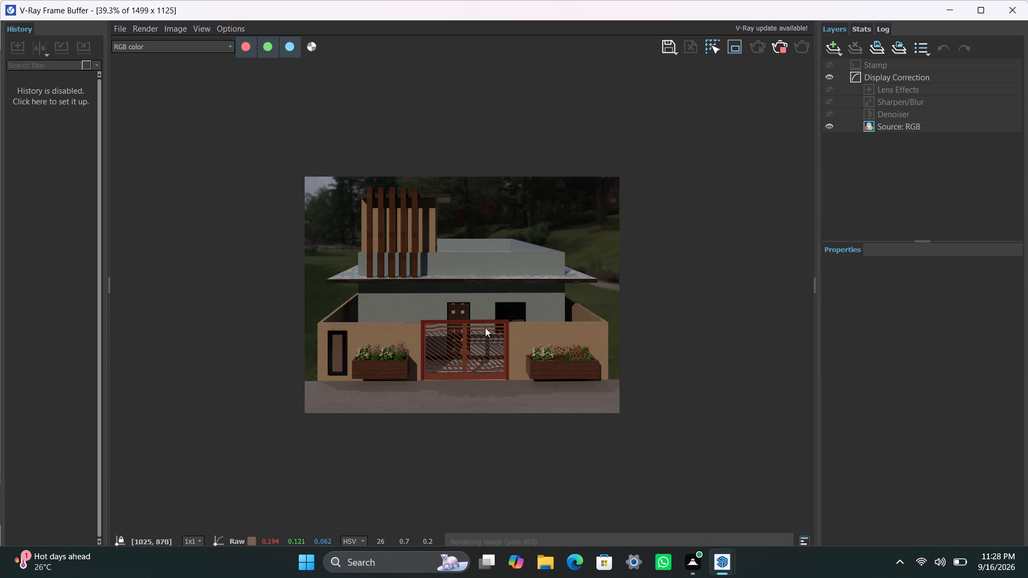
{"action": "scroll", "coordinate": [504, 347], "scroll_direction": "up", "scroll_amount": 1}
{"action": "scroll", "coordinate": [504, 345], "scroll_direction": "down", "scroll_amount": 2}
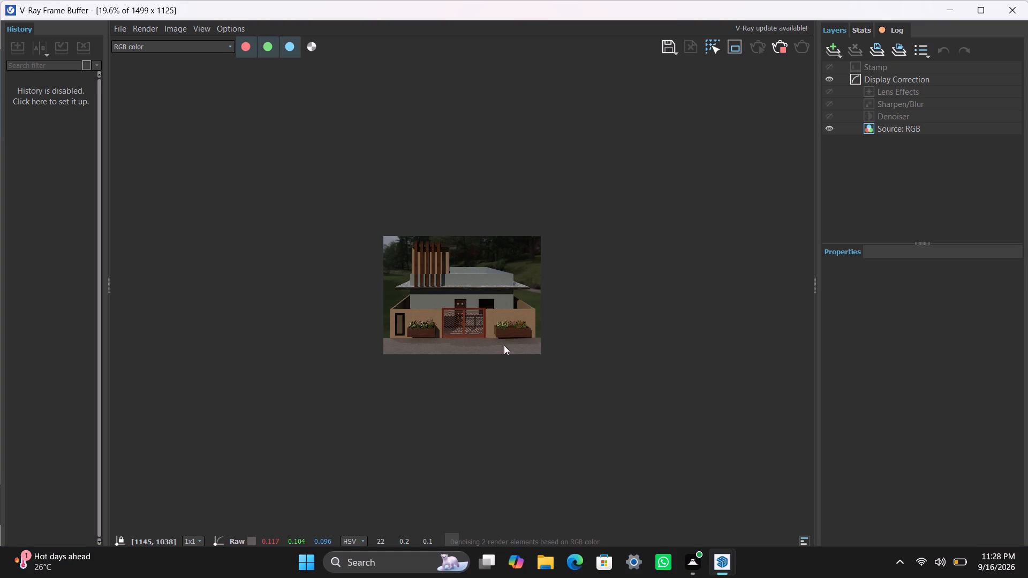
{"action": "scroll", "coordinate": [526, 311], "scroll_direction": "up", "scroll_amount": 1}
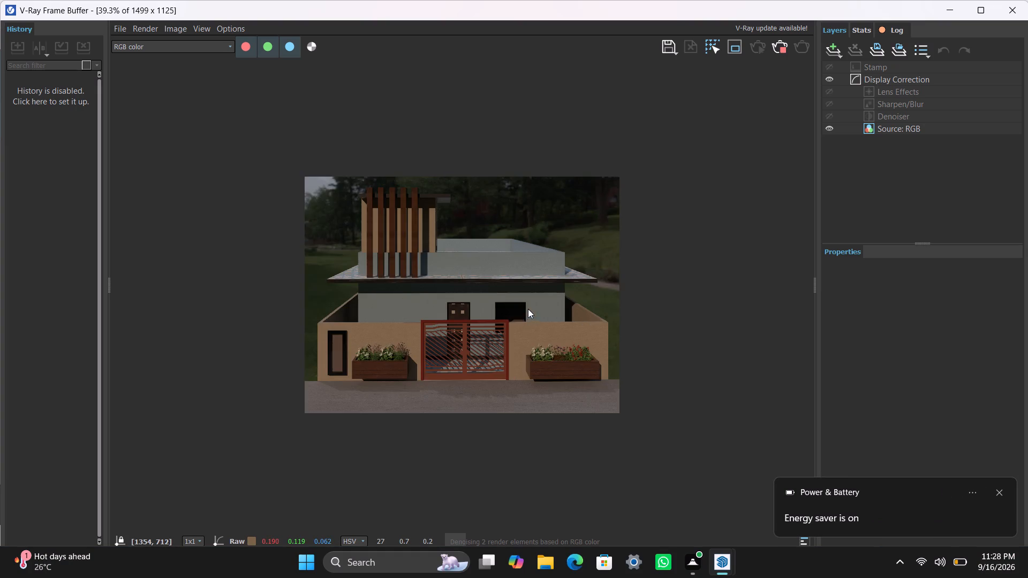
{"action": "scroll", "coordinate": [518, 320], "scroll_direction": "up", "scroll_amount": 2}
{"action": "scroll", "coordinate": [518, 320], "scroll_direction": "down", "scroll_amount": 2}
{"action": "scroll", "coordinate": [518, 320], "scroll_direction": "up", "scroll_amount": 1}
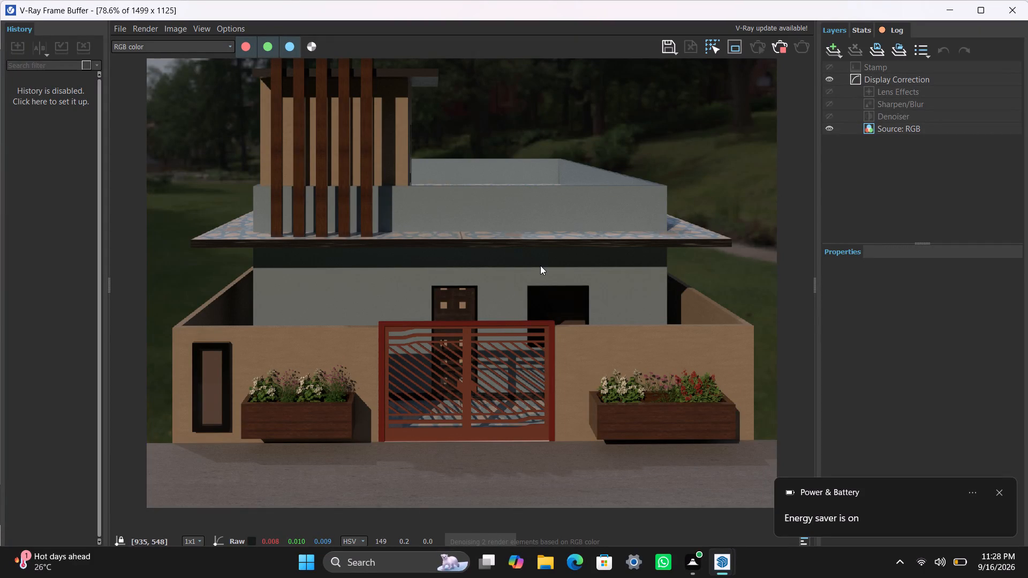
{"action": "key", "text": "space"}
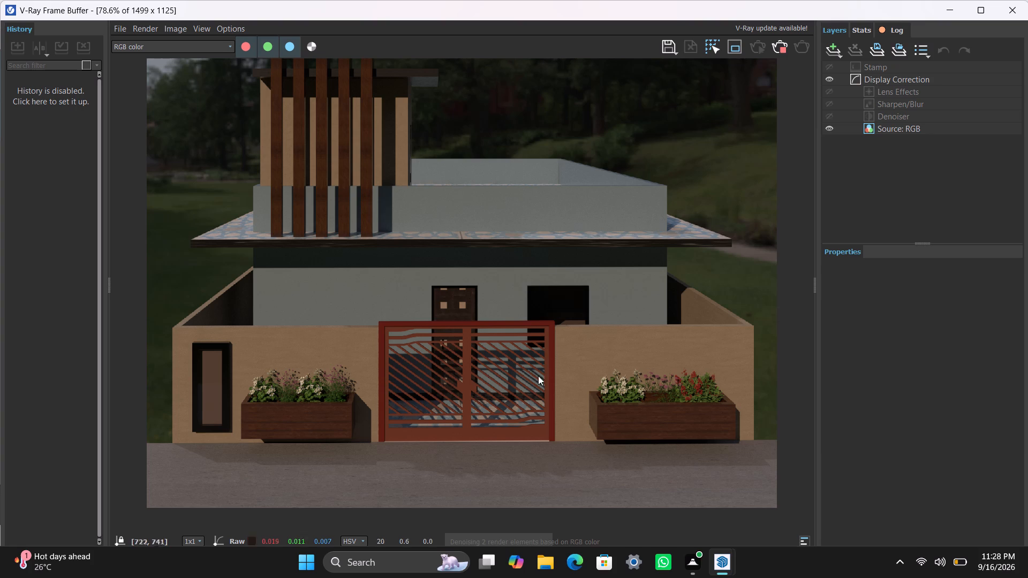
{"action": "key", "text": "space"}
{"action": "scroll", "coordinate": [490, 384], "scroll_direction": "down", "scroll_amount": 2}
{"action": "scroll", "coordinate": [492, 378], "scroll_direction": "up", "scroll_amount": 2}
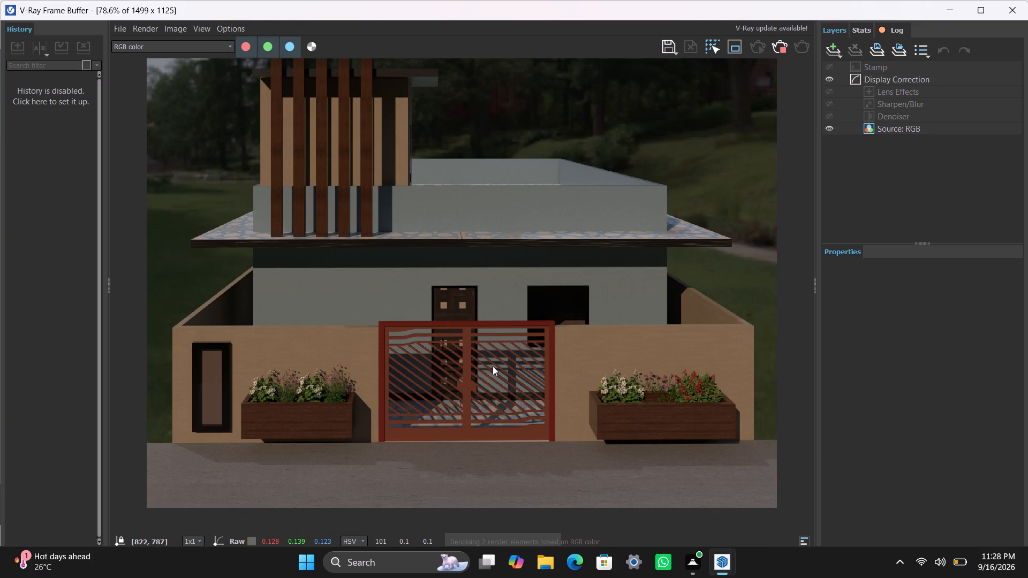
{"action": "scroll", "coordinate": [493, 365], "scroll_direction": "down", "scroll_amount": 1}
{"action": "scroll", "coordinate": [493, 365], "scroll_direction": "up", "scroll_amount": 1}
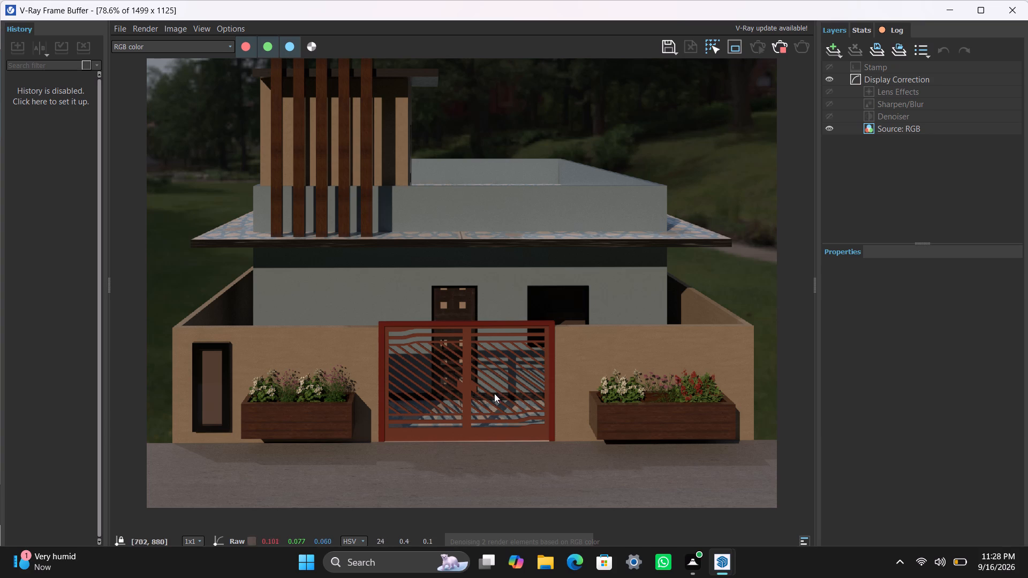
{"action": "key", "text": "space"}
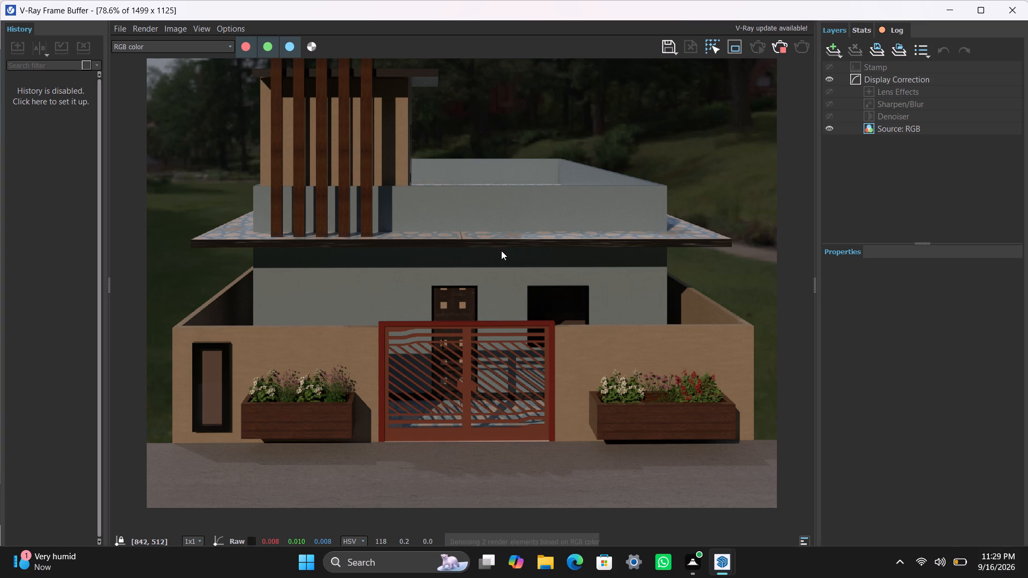
Examine the render close up around the gate, front door, window opening and the planter with red flowers during denoising, and as a whole.
{"action": "scroll", "coordinate": [459, 431], "scroll_direction": "down", "scroll_amount": 1}
{"action": "scroll", "coordinate": [460, 397], "scroll_direction": "up", "scroll_amount": 2}
{"action": "middle_click_drag", "start_coordinate": [450, 365], "coordinate": [500, 377]}
{"action": "middle_click_drag", "start_coordinate": [314, 400], "coordinate": [199, 439]}
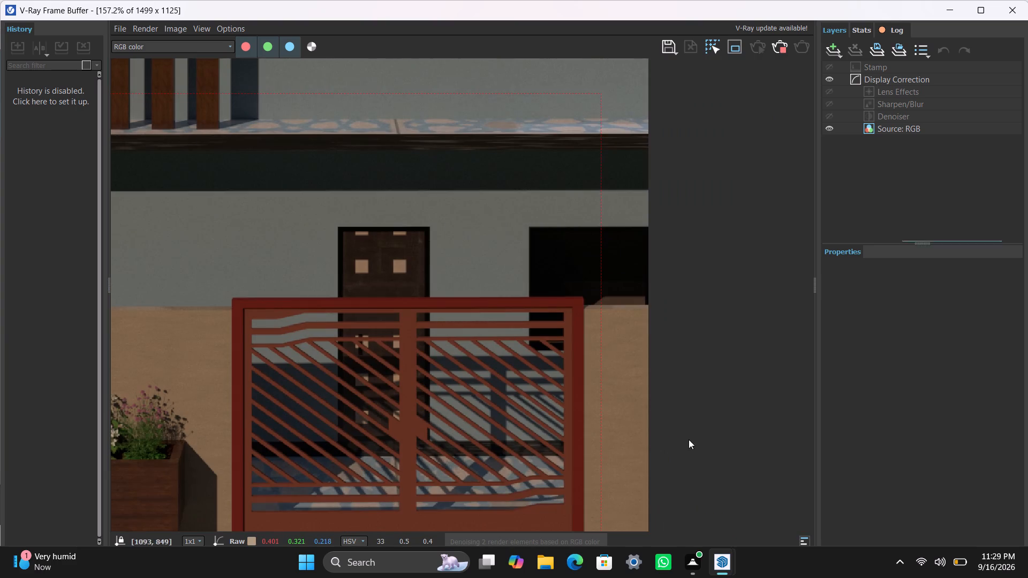
{"action": "scroll", "coordinate": [689, 439], "scroll_direction": "down", "scroll_amount": 1}
{"action": "middle_click_drag", "start_coordinate": [671, 452], "coordinate": [641, 457]}
{"action": "scroll", "coordinate": [640, 450], "scroll_direction": "up", "scroll_amount": 6}
{"action": "scroll", "coordinate": [671, 423], "scroll_direction": "down", "scroll_amount": 5}
{"action": "middle_click_drag", "start_coordinate": [662, 412], "coordinate": [620, 420]}
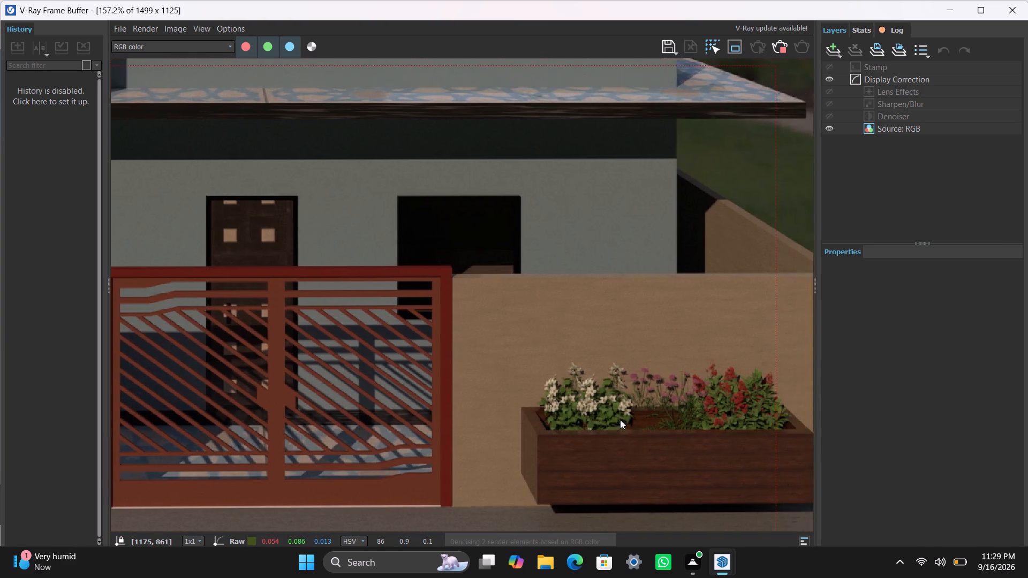
{"action": "middle_click_drag", "start_coordinate": [620, 420], "coordinate": [594, 423]}
{"action": "scroll", "coordinate": [608, 417], "scroll_direction": "up", "scroll_amount": 4}
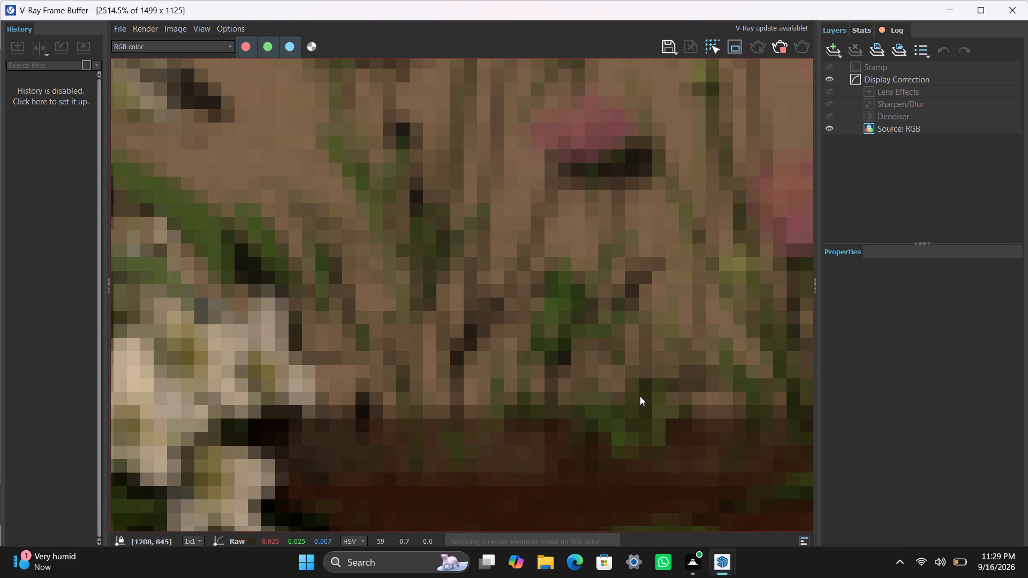
{"action": "scroll", "coordinate": [640, 396], "scroll_direction": "down", "scroll_amount": 7}
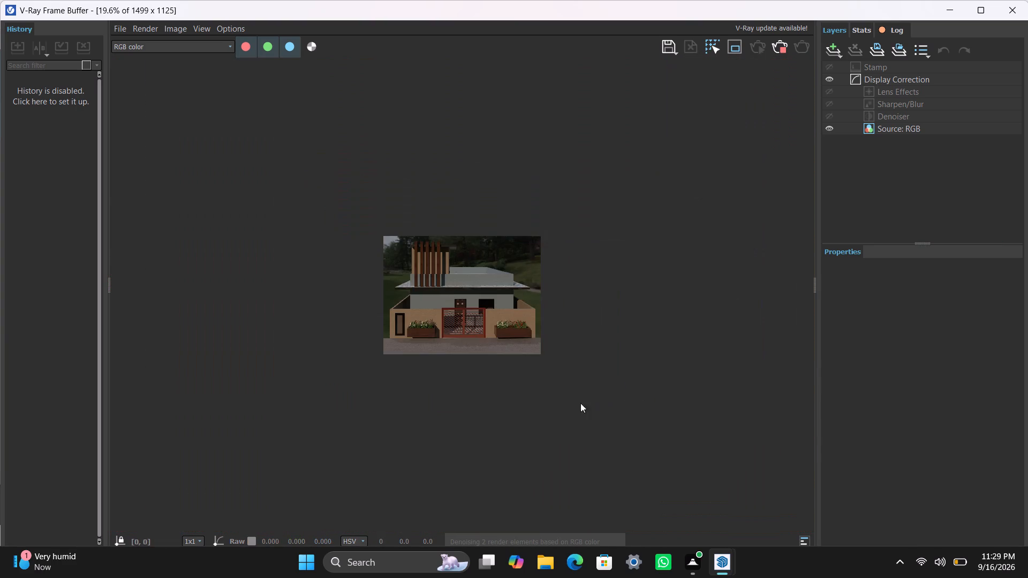
{"action": "scroll", "coordinate": [550, 403], "scroll_direction": "up", "scroll_amount": 3}
{"action": "scroll", "coordinate": [532, 397], "scroll_direction": "down", "scroll_amount": 1}
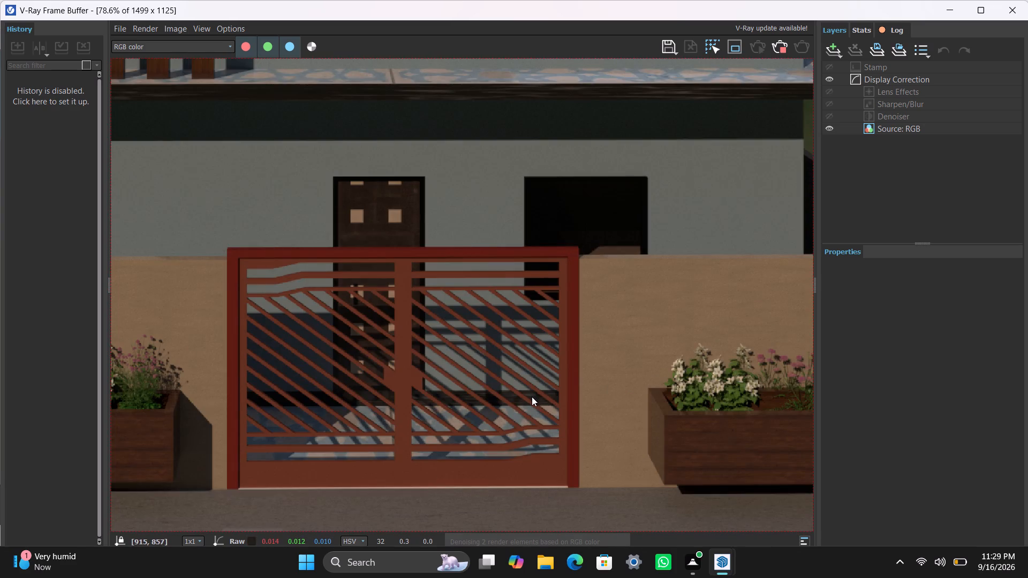
{"action": "middle_click_drag", "start_coordinate": [535, 399], "coordinate": [553, 420]}
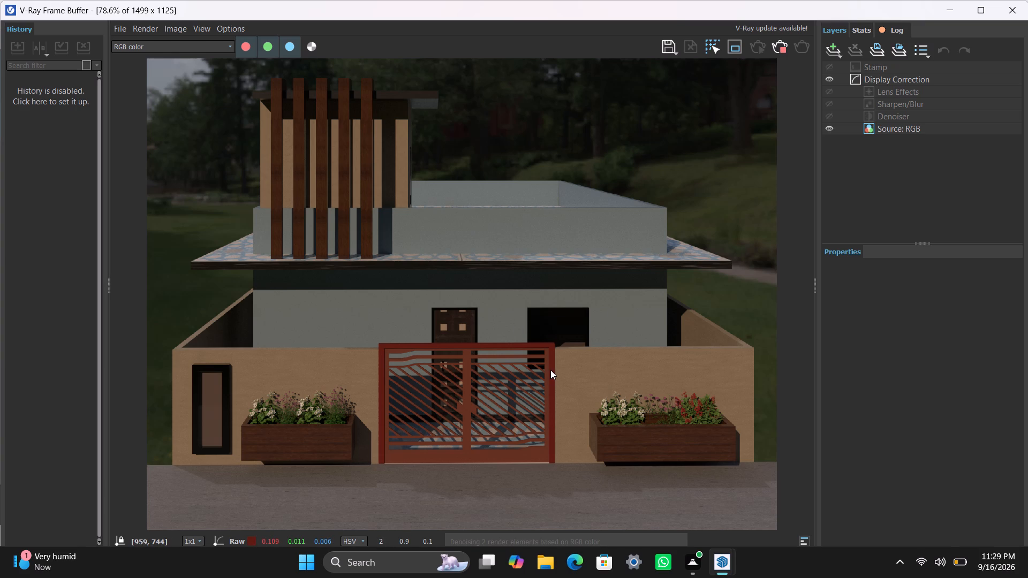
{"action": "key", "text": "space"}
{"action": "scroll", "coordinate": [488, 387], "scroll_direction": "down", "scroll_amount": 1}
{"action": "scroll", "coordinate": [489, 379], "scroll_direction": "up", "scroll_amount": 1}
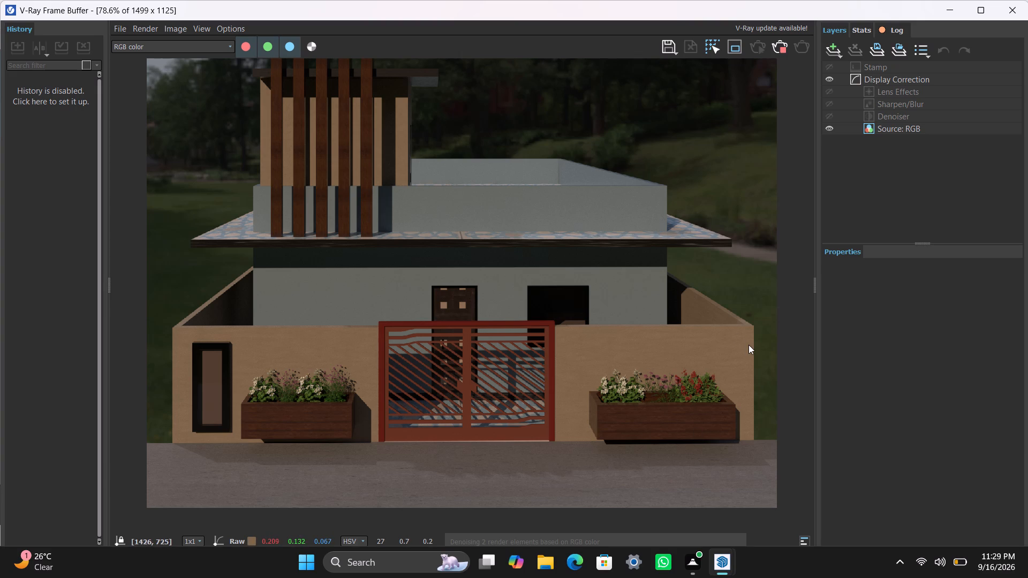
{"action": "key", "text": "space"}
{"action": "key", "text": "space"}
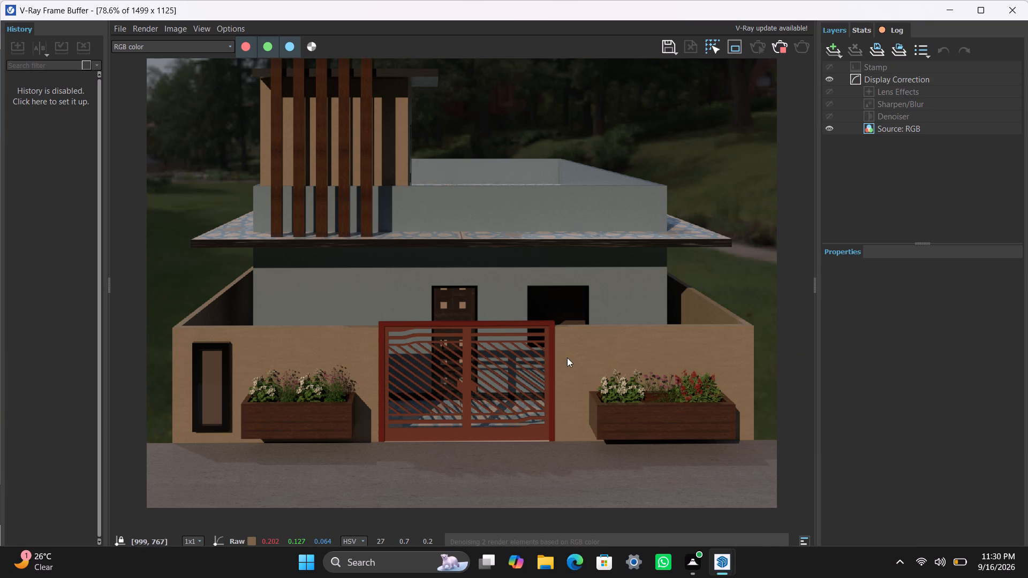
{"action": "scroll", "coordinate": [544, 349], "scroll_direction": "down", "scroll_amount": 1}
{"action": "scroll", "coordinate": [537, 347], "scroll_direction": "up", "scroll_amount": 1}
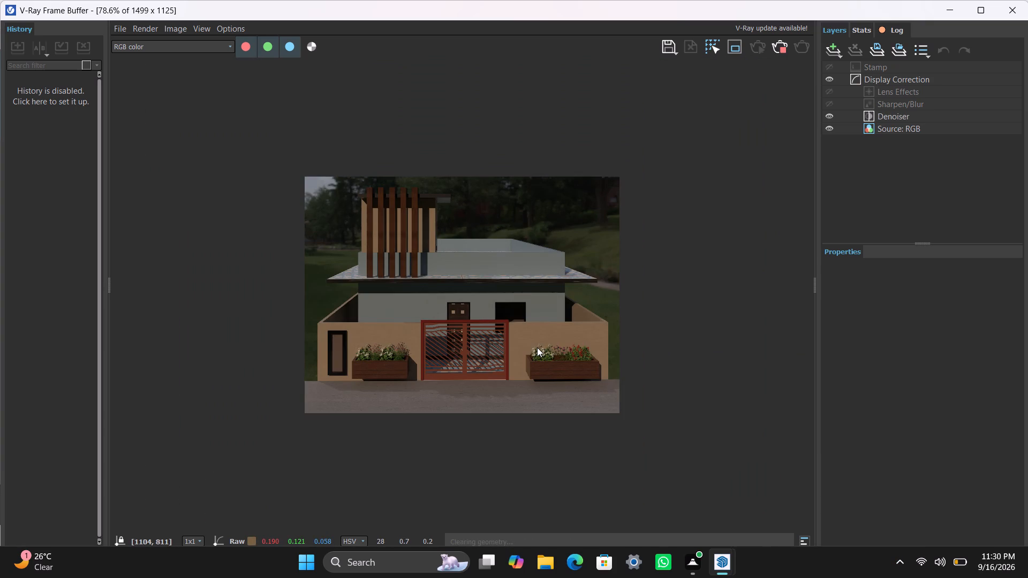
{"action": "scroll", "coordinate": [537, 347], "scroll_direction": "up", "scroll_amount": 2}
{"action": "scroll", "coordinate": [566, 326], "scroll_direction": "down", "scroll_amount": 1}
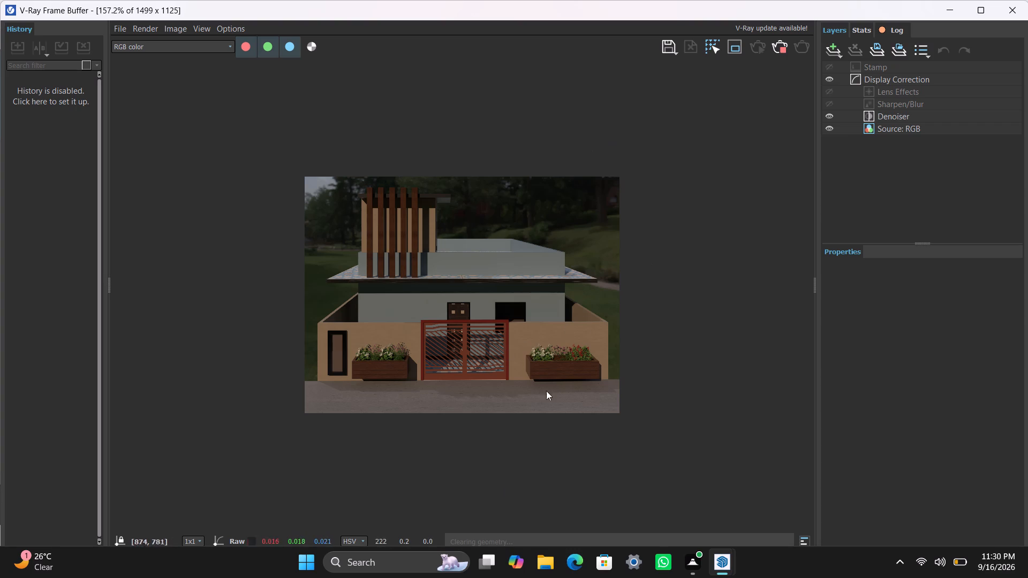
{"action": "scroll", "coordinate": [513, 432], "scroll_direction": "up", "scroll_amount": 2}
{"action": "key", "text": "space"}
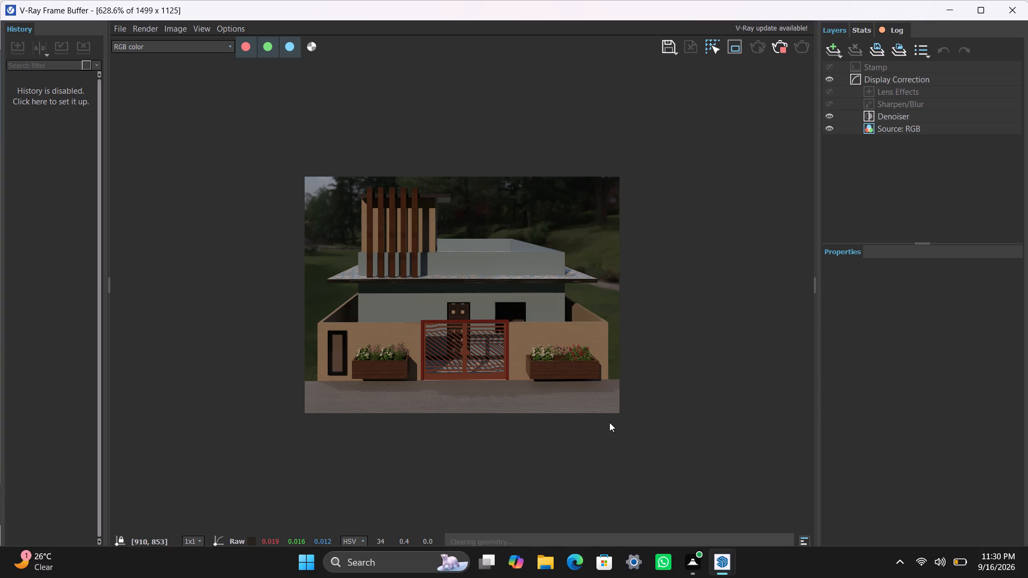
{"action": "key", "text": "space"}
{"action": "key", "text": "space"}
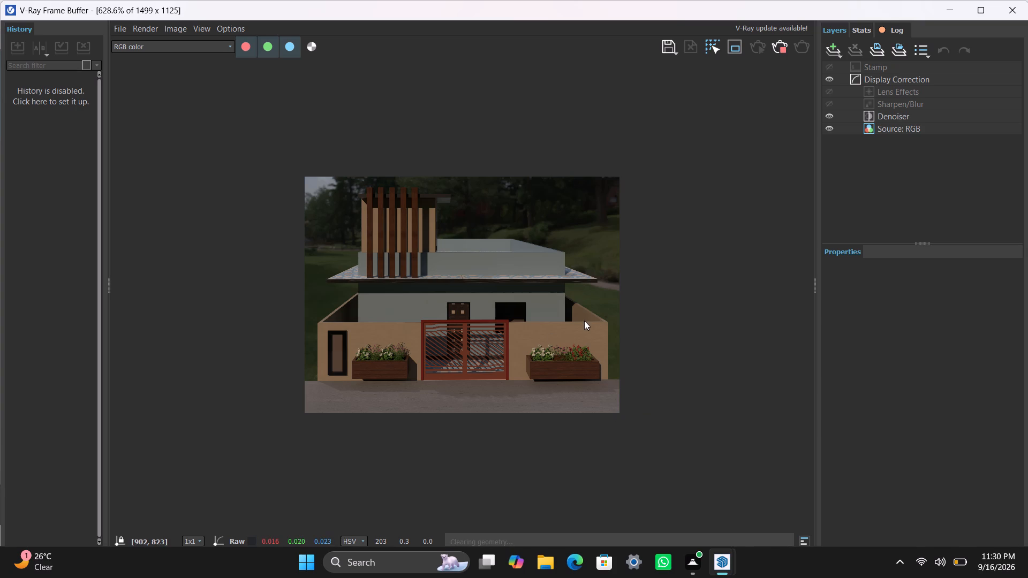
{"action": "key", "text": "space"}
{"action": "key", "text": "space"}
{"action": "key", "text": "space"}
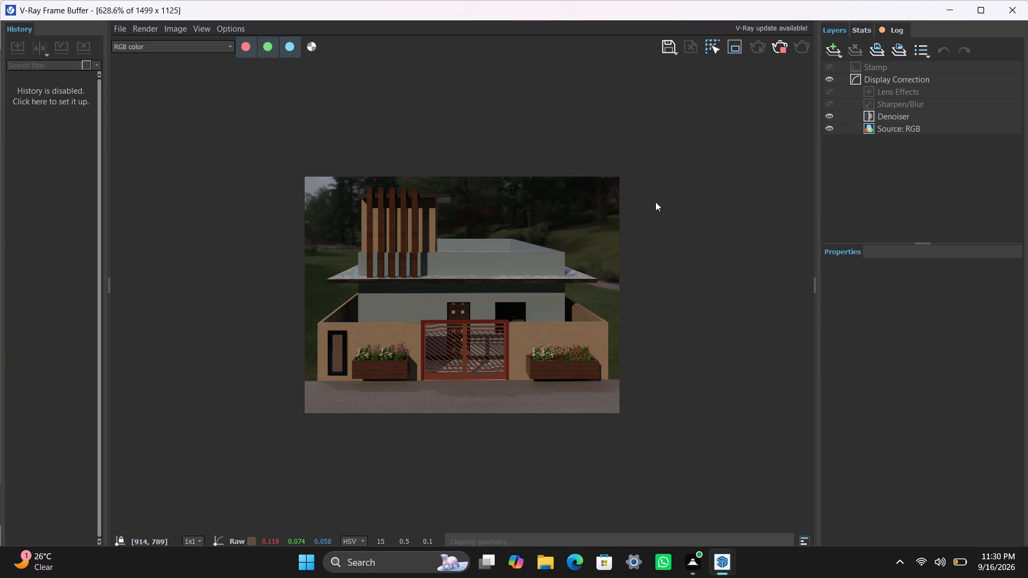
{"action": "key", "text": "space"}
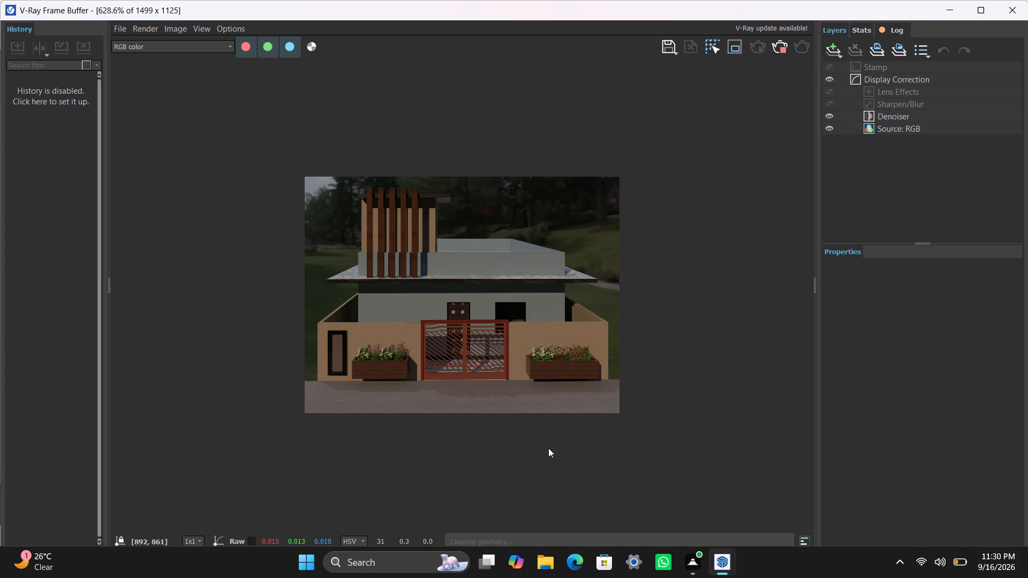
Examine the denoised front-view render as a whole and closer around the gate, flower planters and roof overhang.
{"action": "scroll", "coordinate": [548, 445], "scroll_direction": "down", "scroll_amount": 3}
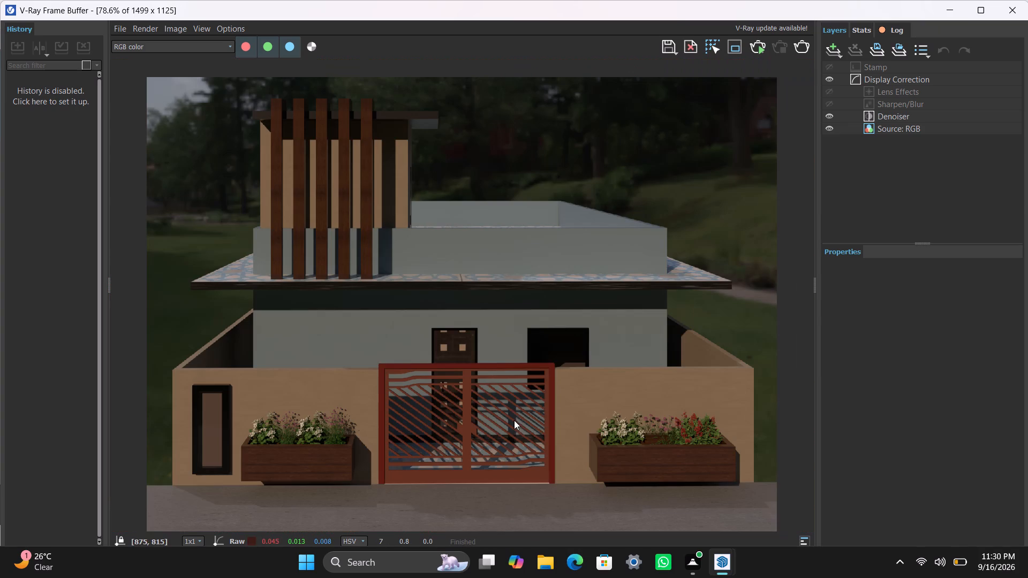
{"action": "scroll", "coordinate": [504, 413], "scroll_direction": "down", "scroll_amount": 1}
{"action": "scroll", "coordinate": [496, 409], "scroll_direction": "up", "scroll_amount": 1}
{"action": "scroll", "coordinate": [496, 408], "scroll_direction": "down", "scroll_amount": 1}
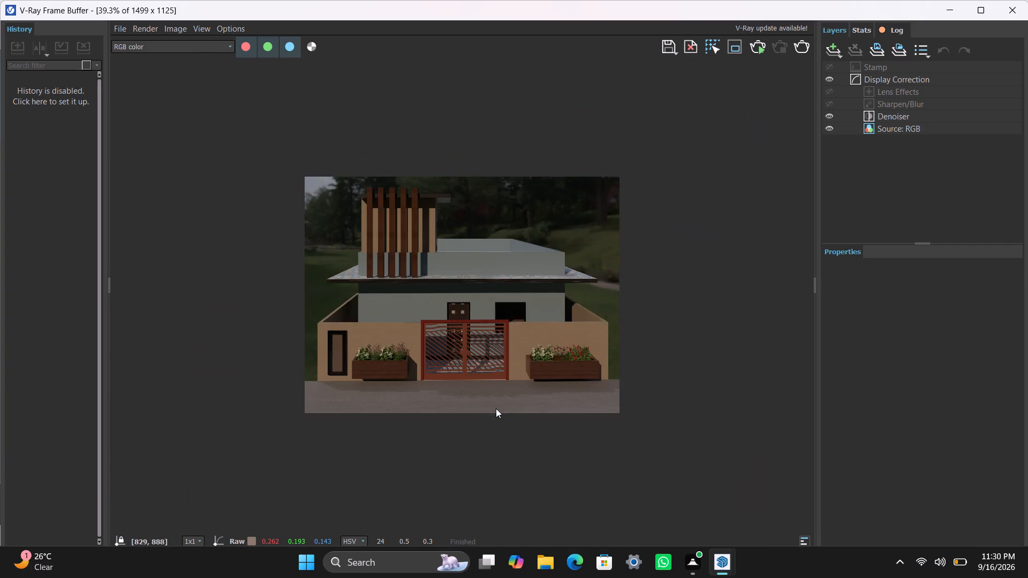
{"action": "scroll", "coordinate": [496, 408], "scroll_direction": "up", "scroll_amount": 1}
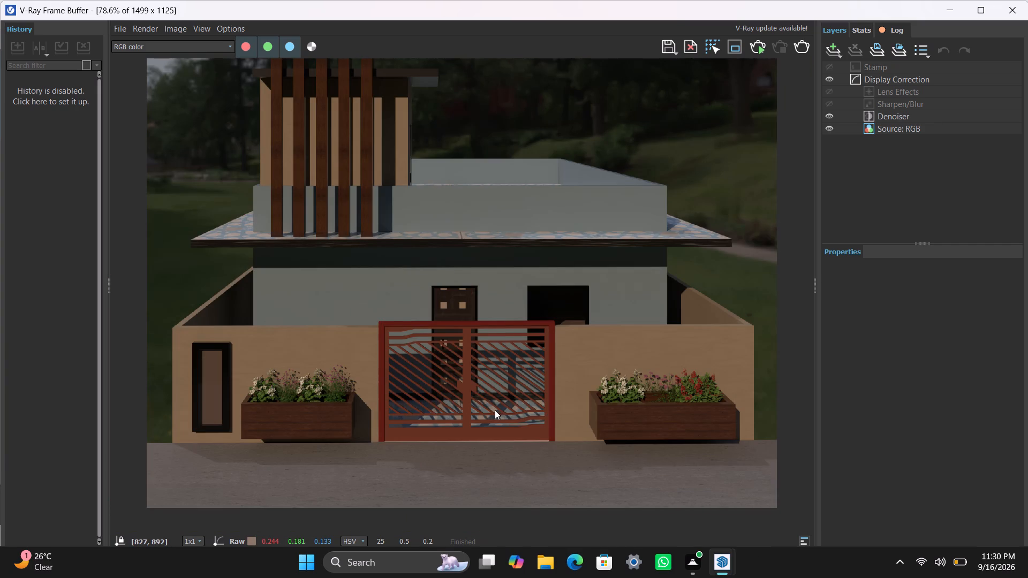
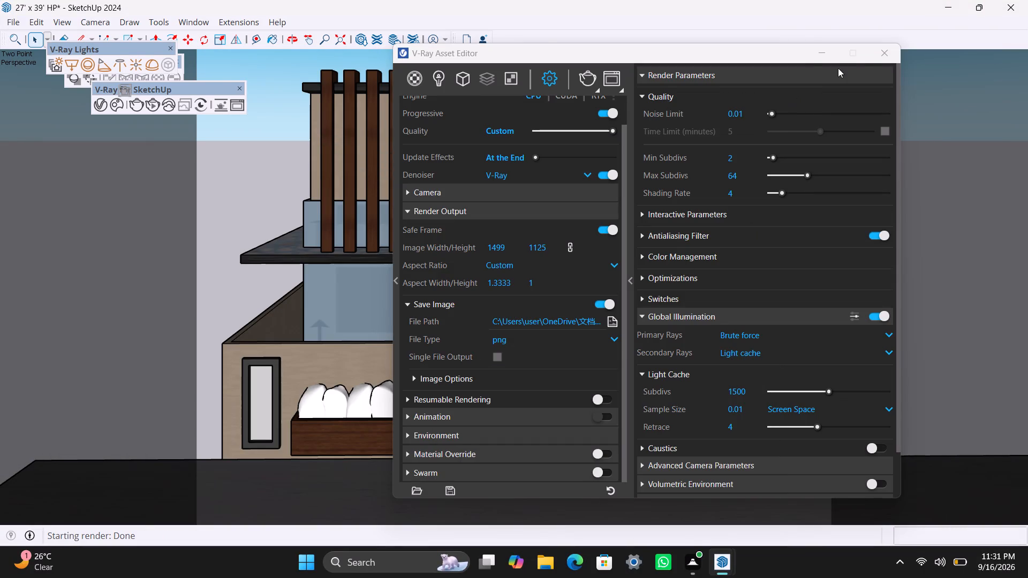
Close the V-Ray Asset Editor to leave the house model's front view unobstructed.
{"action": "left_click", "coordinate": [889, 54]}
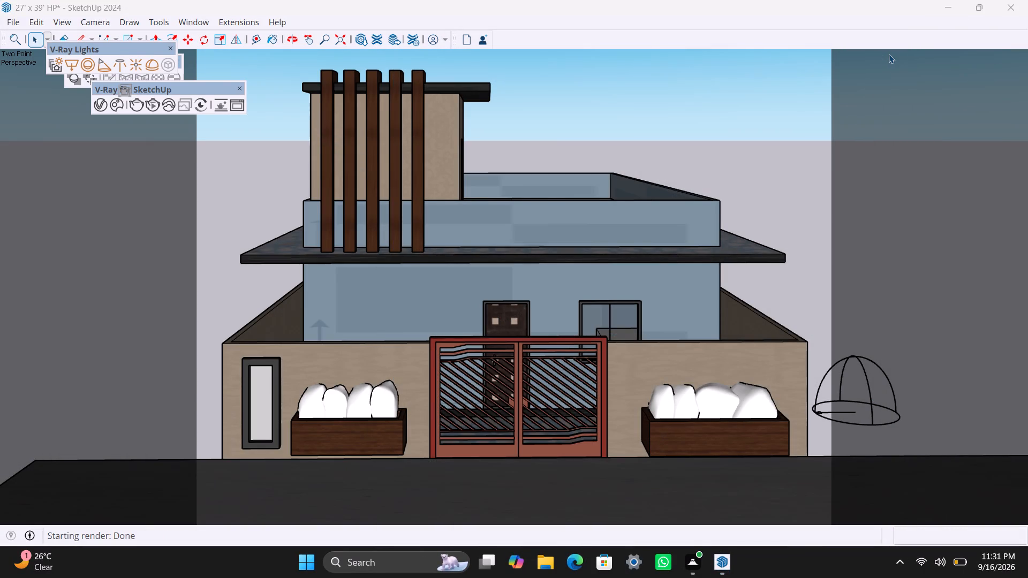